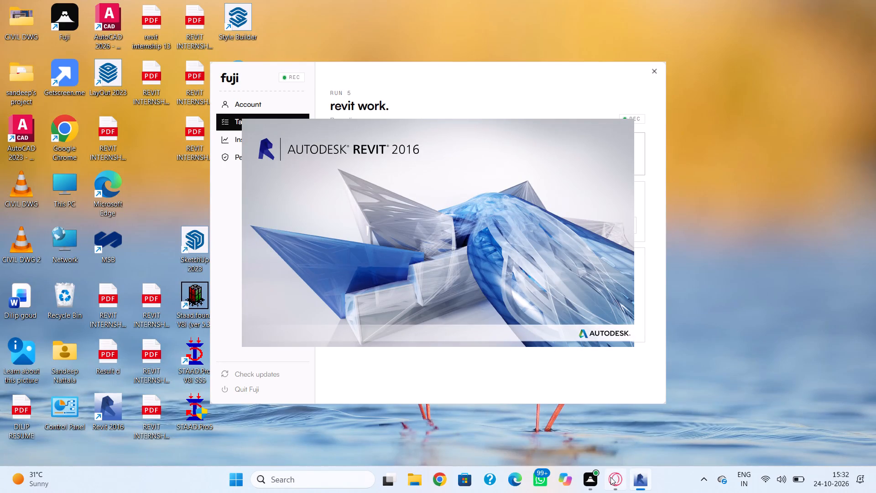
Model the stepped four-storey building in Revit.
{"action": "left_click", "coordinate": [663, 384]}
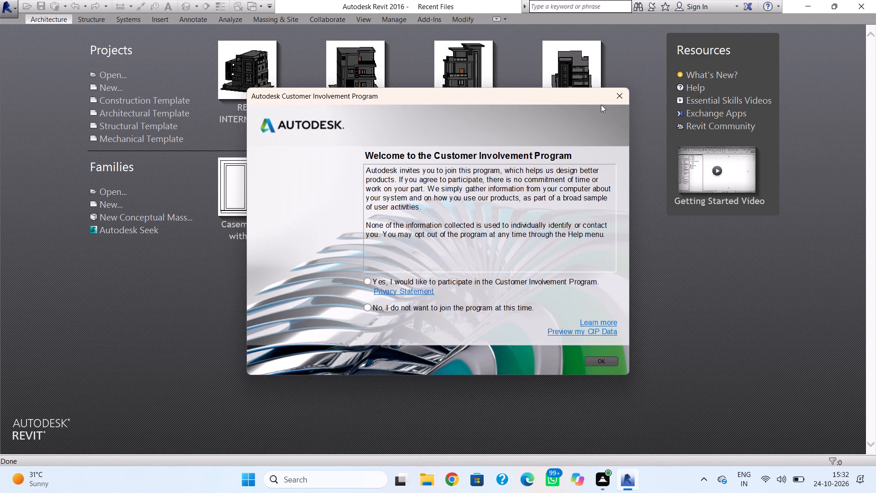
Dismiss the Customer Involvement Program invitation without choosing an option and start a new project from the Architectural Template.
{"action": "left_click", "coordinate": [618, 94]}
{"action": "left_click", "coordinate": [169, 110]}
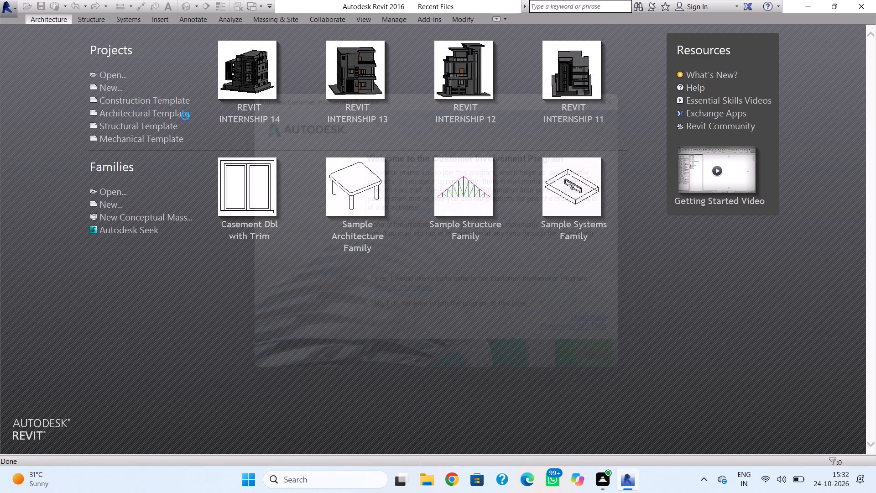
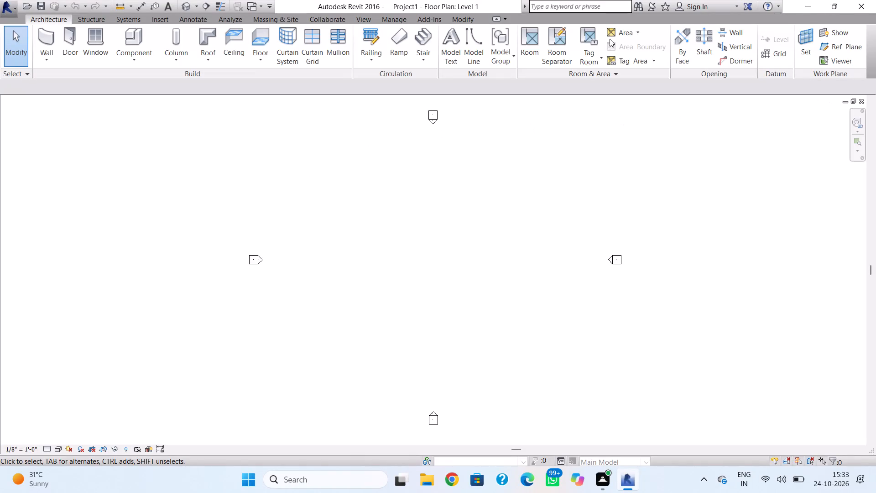
Show the Properties palette in the project workspace.
{"action": "left_click", "coordinate": [363, 18]}
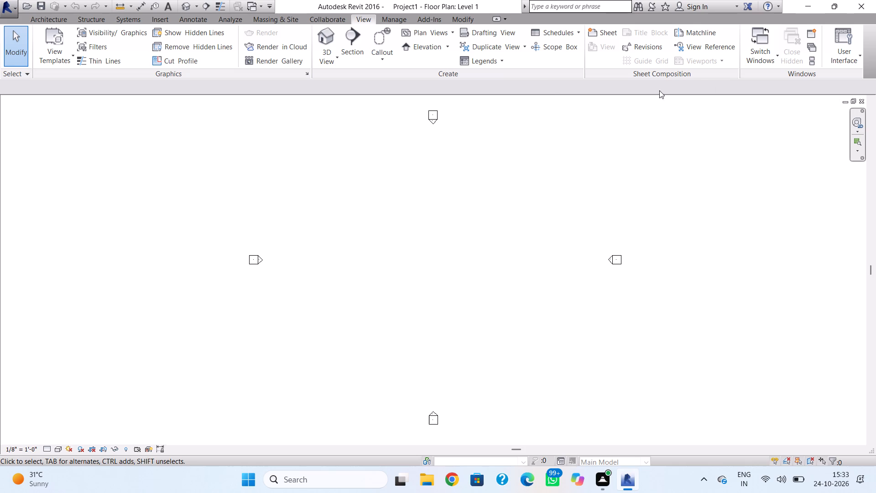
{"action": "left_click", "coordinate": [836, 47]}
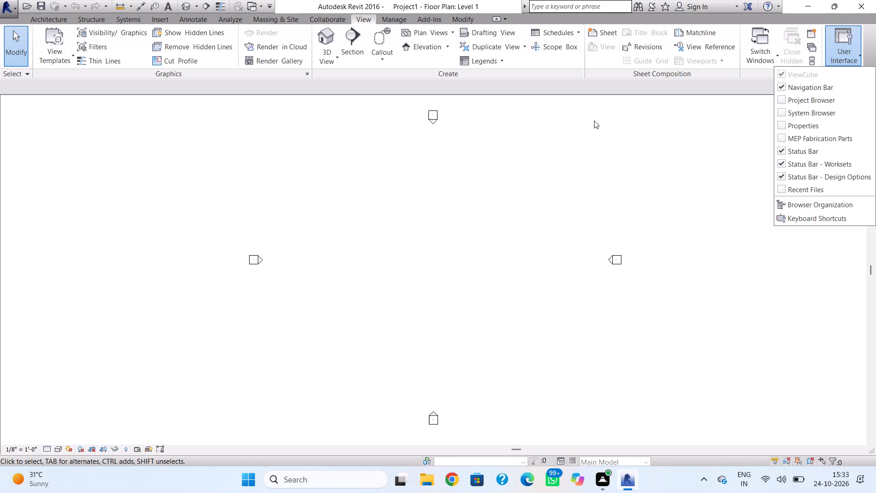
{"action": "left_click", "coordinate": [784, 129]}
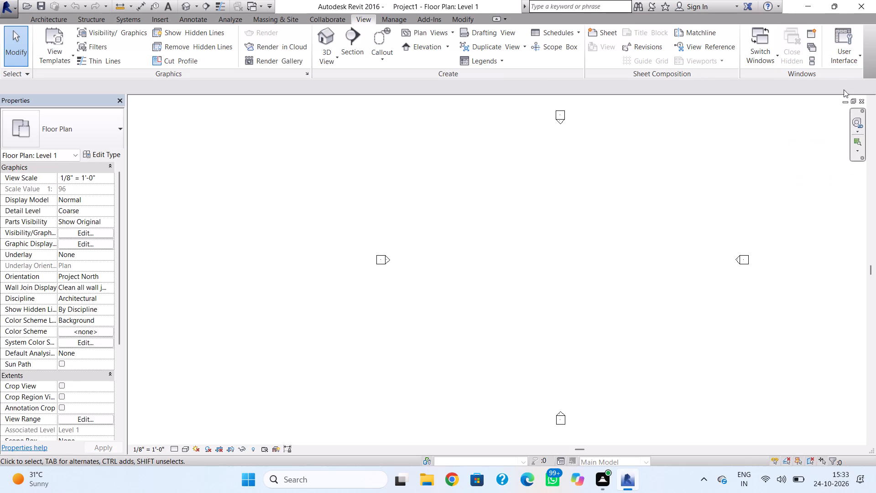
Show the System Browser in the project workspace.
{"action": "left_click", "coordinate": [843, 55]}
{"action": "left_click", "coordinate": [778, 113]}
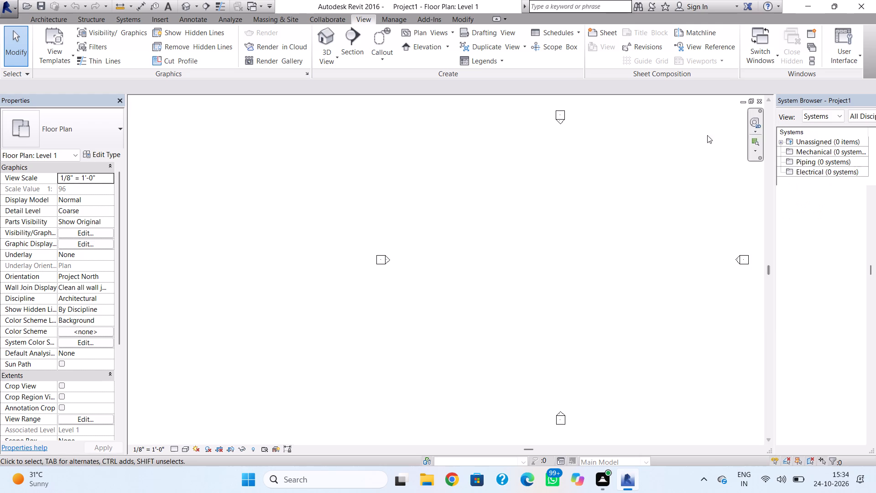
Draw a rectangle of Generic - 8" basic walls about 36' by 36' between the elevation markers on Level 1.
{"action": "left_click", "coordinate": [703, 136]}
{"action": "scroll", "coordinate": [548, 174], "scroll_direction": "down", "scroll_amount": 2}
{"action": "middle_click_drag", "start_coordinate": [548, 174], "coordinate": [325, 180]}
{"action": "scroll", "coordinate": [325, 180], "scroll_direction": "up", "scroll_amount": 2}
{"action": "middle_click_drag", "start_coordinate": [331, 186], "coordinate": [333, 187]}
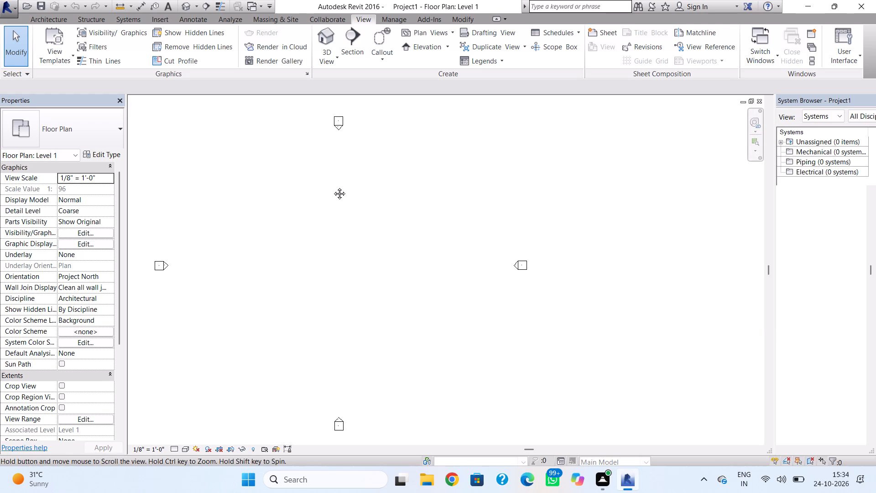
{"action": "middle_click_drag", "start_coordinate": [333, 187], "coordinate": [465, 188]}
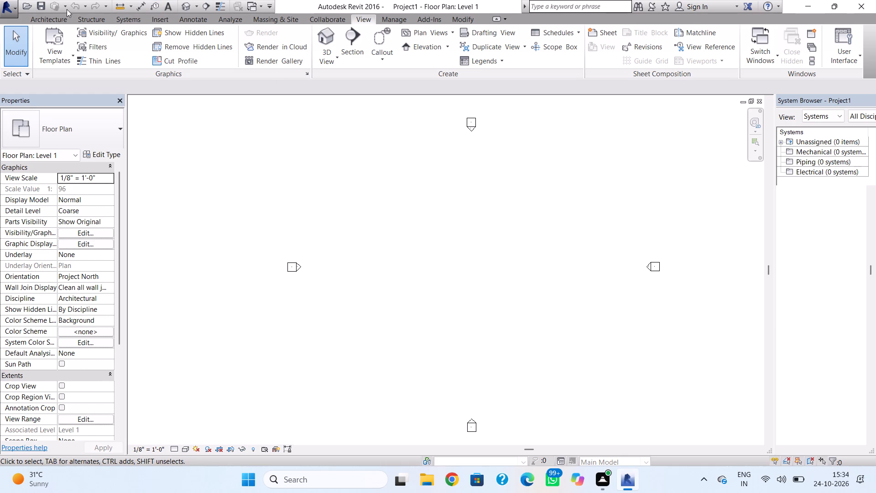
{"action": "left_click", "coordinate": [49, 20]}
{"action": "left_click", "coordinate": [46, 36]}
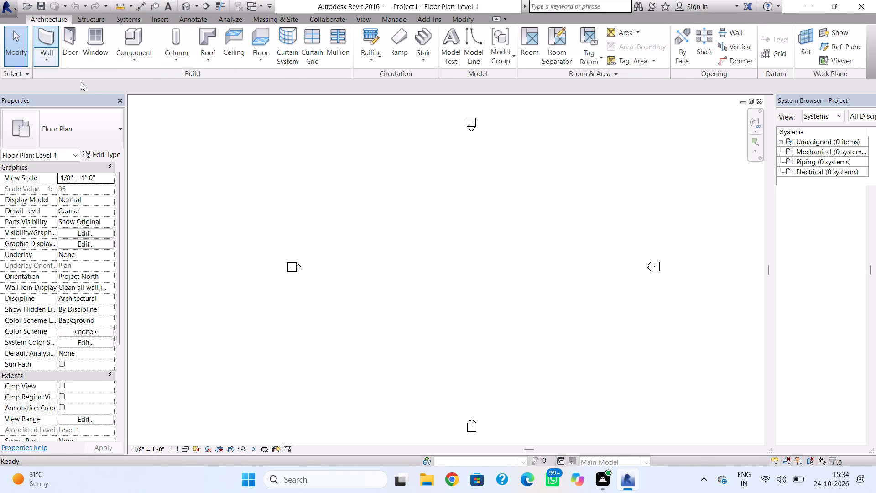
{"action": "left_click", "coordinate": [83, 129]}
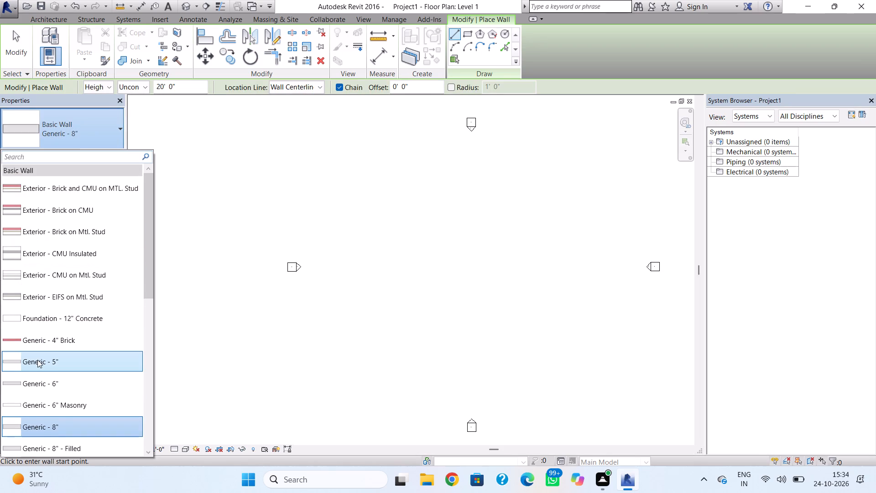
{"action": "scroll", "coordinate": [38, 360], "scroll_direction": "down", "scroll_amount": 1}
{"action": "left_click", "coordinate": [40, 396]}
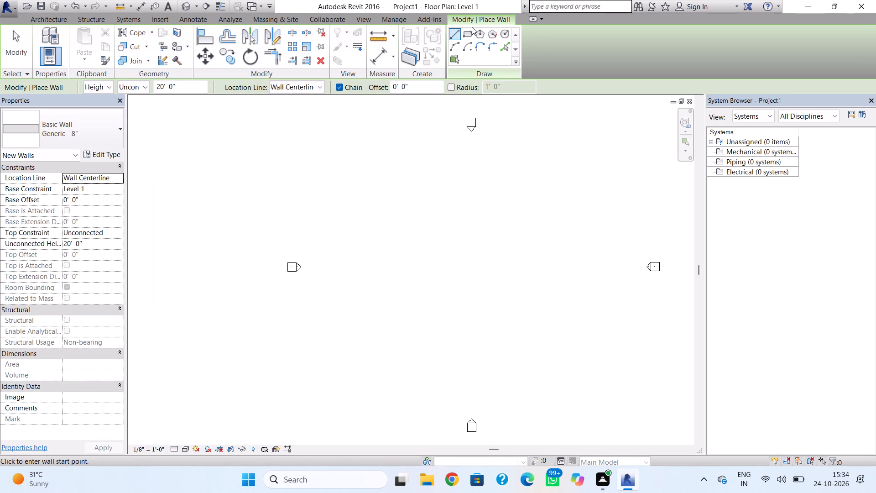
{"action": "left_click", "coordinate": [469, 29]}
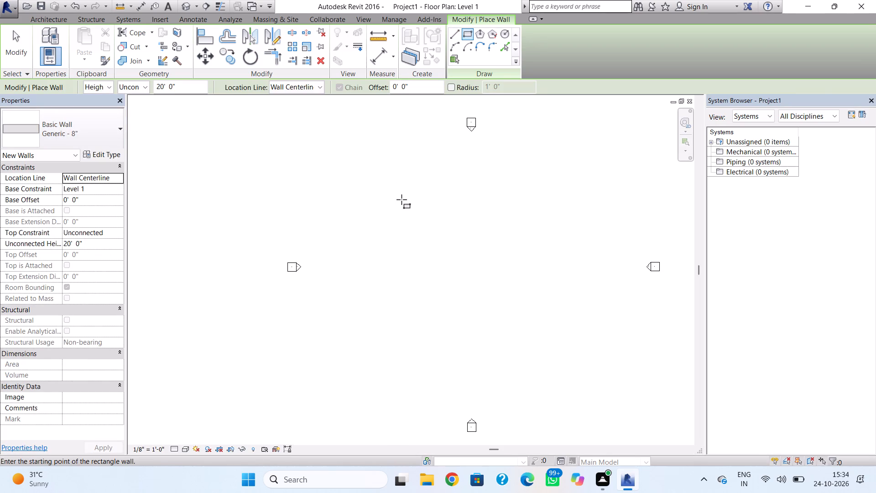
{"action": "left_click", "coordinate": [403, 202]}
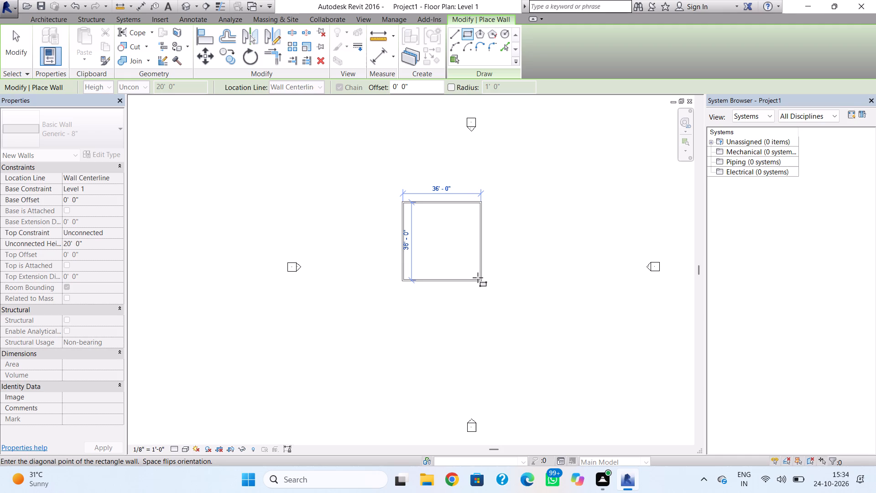
{"action": "left_click", "coordinate": [478, 278]}
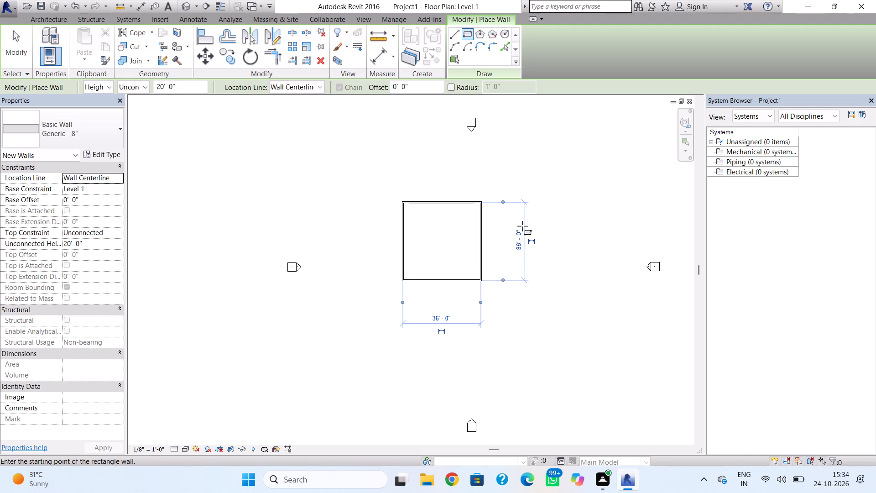
{"action": "key", "text": "Escape"}
{"action": "key", "text": "Escape"}
Set the unconnected height of all four walls to 12'.
{"action": "left_click_drag", "start_coordinate": [518, 196], "coordinate": [400, 305]}
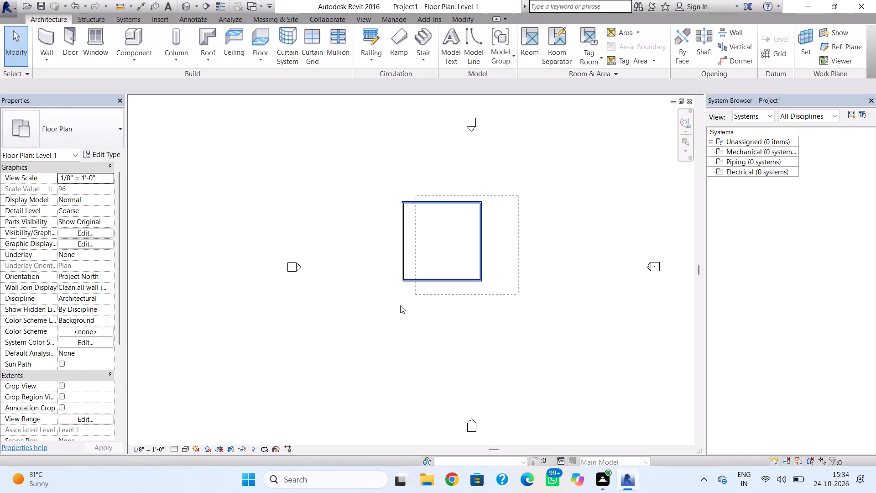
{"action": "left_click_drag", "start_coordinate": [400, 305], "coordinate": [388, 314]}
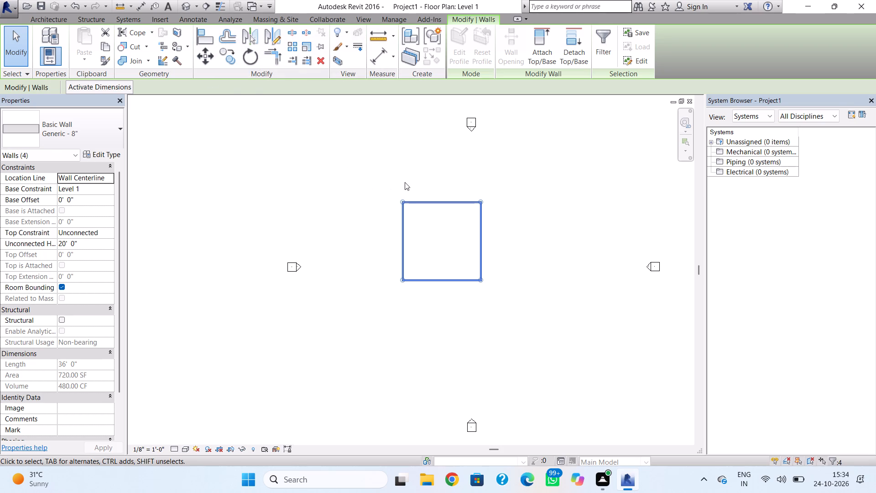
{"action": "left_click", "coordinate": [87, 241]}
{"action": "type", "text": "12'"}
{"action": "key", "text": "Return"}
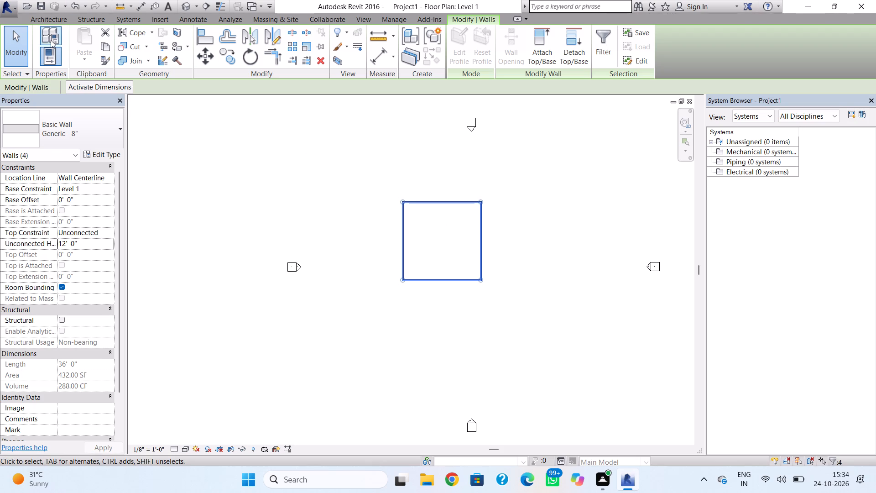
Create a footprint roof based on Level 2 without defined slope, using a rectangular boundary about 36'-8" by 45'-6" over the walls.
{"action": "left_click", "coordinate": [56, 21]}
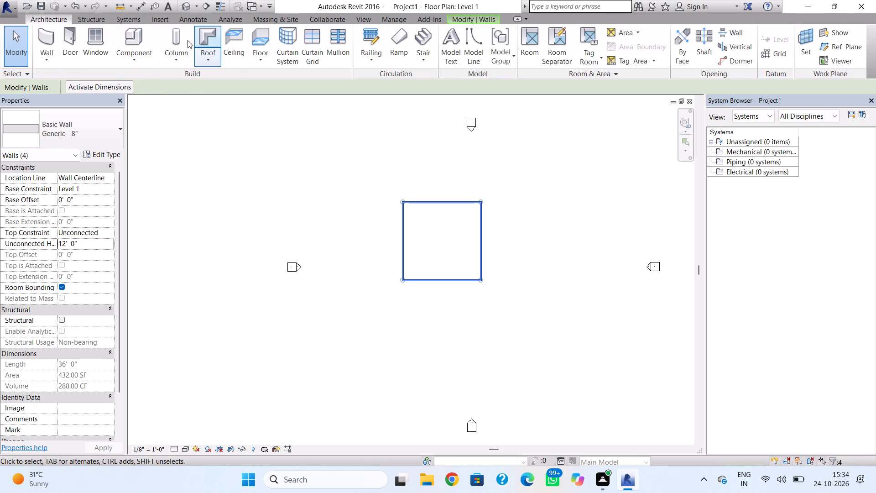
{"action": "left_click", "coordinate": [200, 39]}
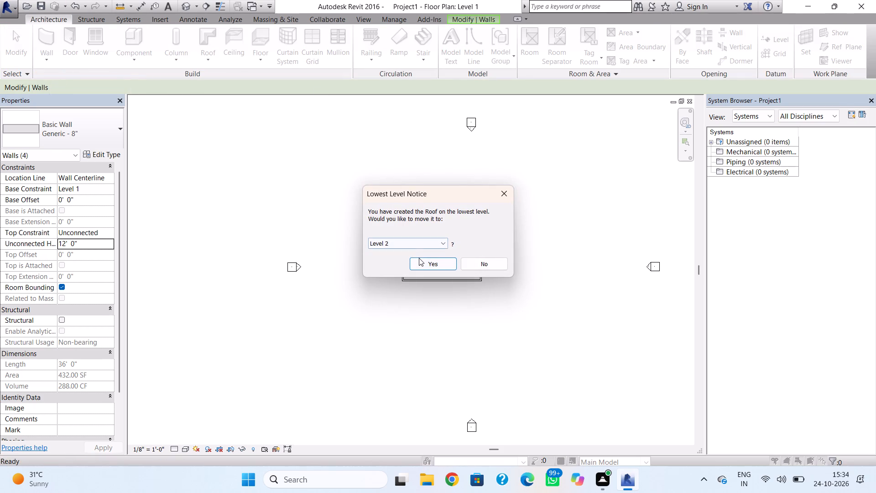
{"action": "left_click", "coordinate": [420, 261]}
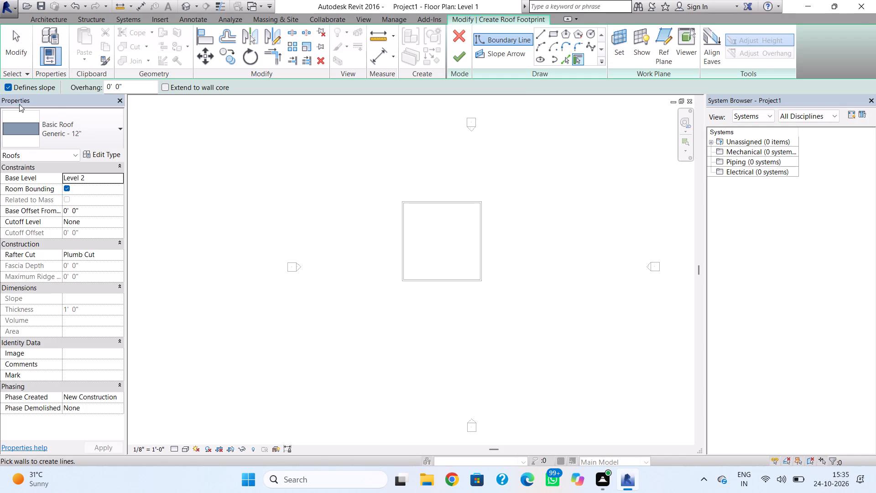
{"action": "left_click", "coordinate": [5, 84]}
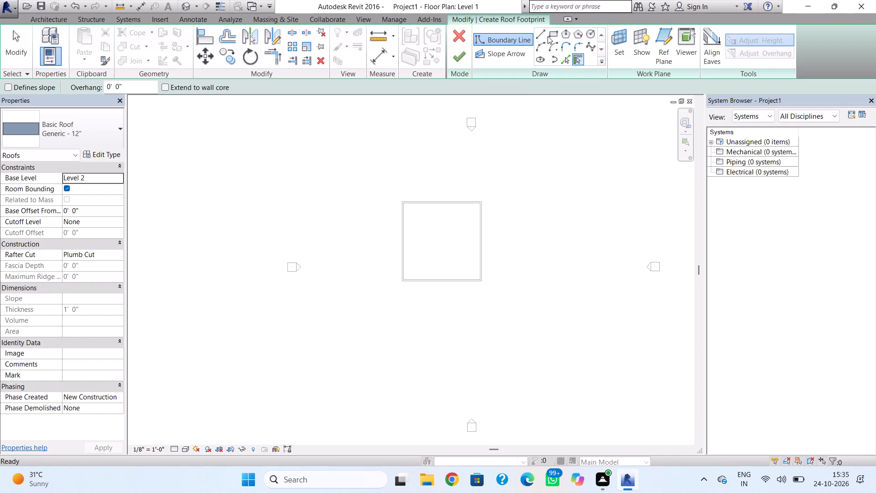
{"action": "left_click", "coordinate": [547, 36]}
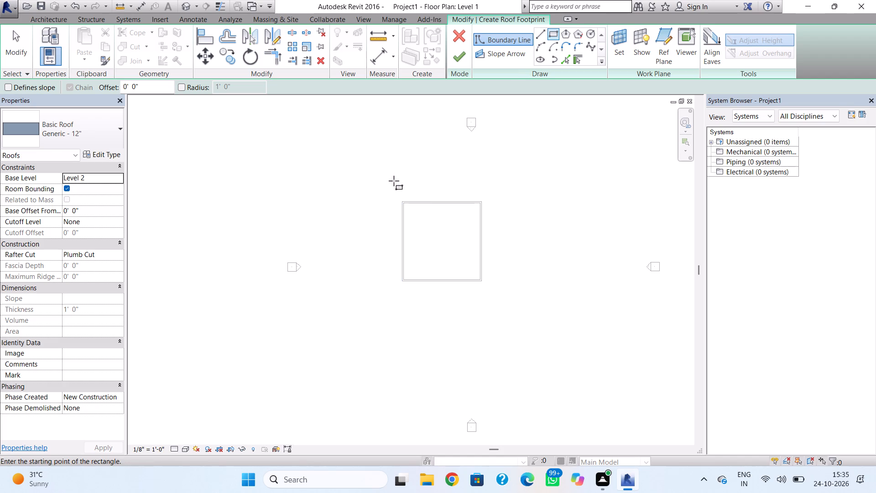
{"action": "left_click", "coordinate": [397, 192]}
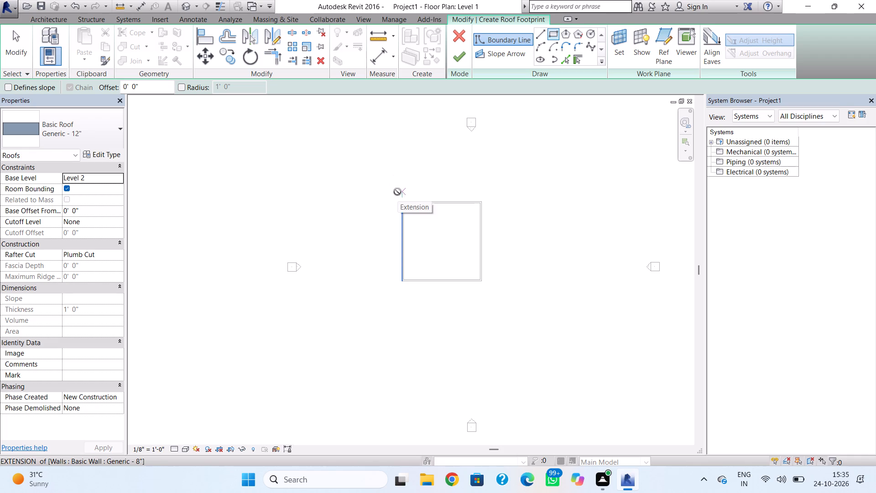
{"action": "left_click", "coordinate": [481, 290]}
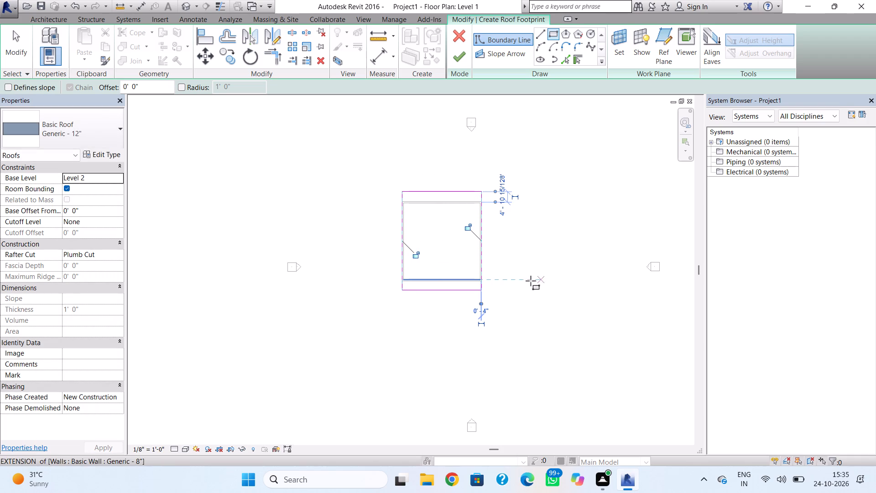
{"action": "key", "text": "Escape"}
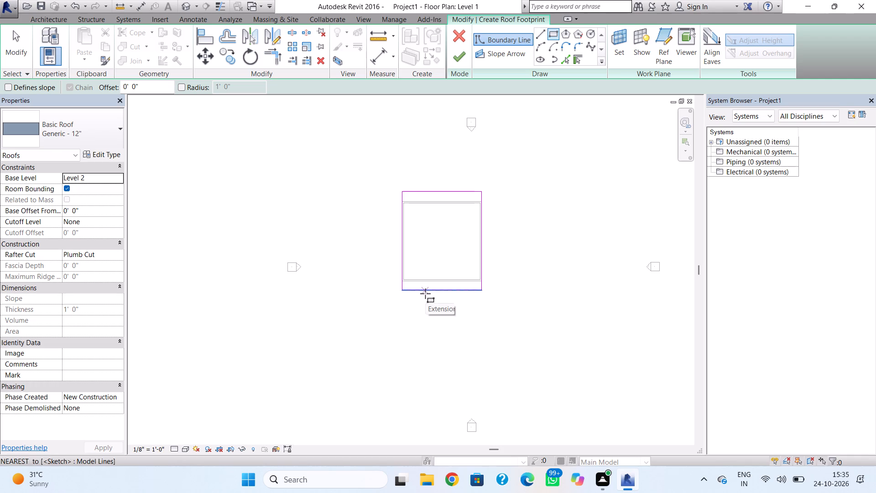
{"action": "key", "text": "Escape"}
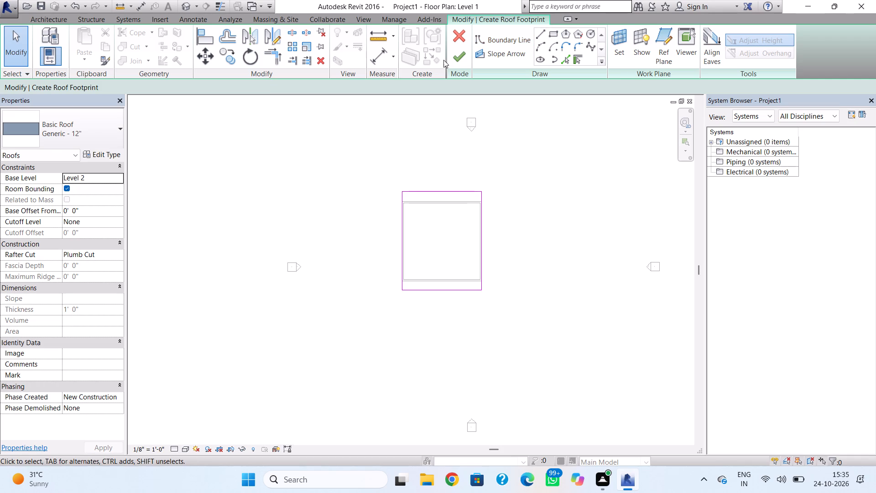
{"action": "left_click", "coordinate": [453, 59]}
{"action": "left_click", "coordinate": [457, 246]}
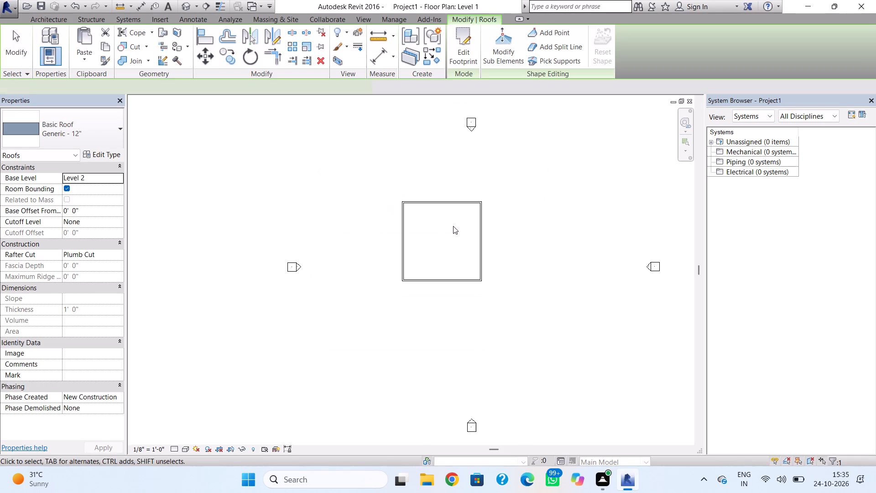
{"action": "scroll", "coordinate": [452, 219], "scroll_direction": "up", "scroll_amount": 2}
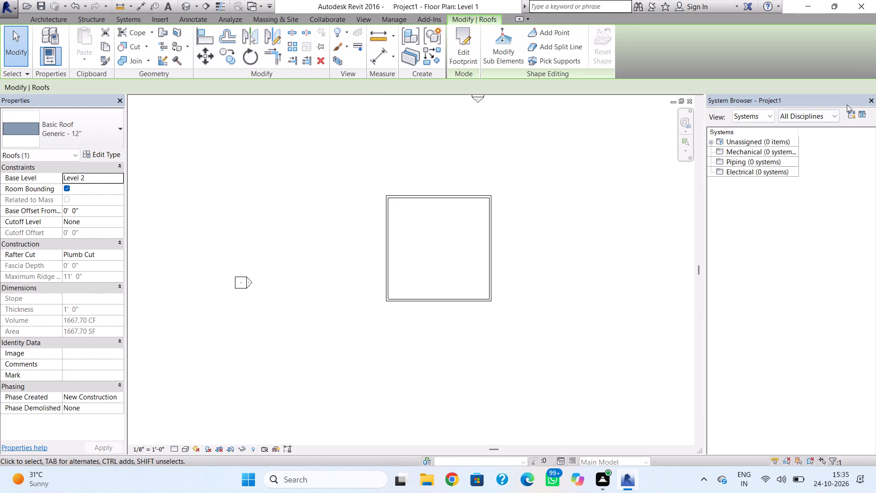
Replace the System Browser with the Project Browser in the workspace.
{"action": "left_click", "coordinate": [869, 100]}
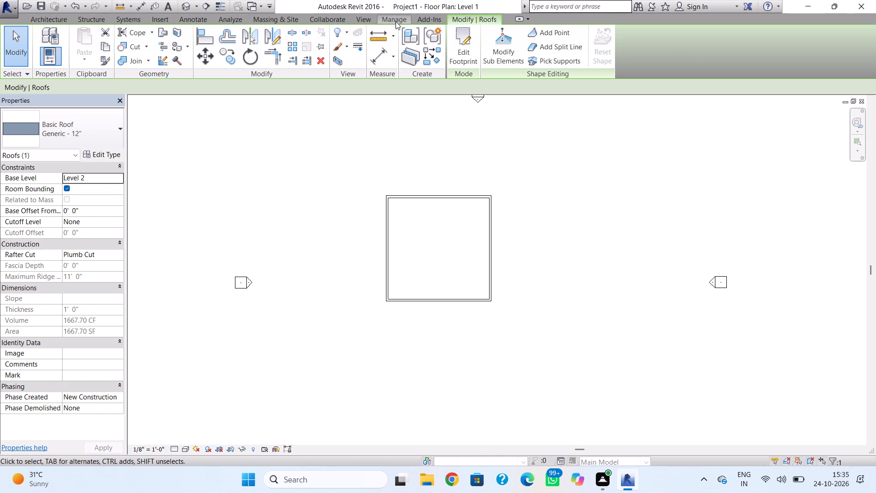
{"action": "left_click", "coordinate": [370, 19]}
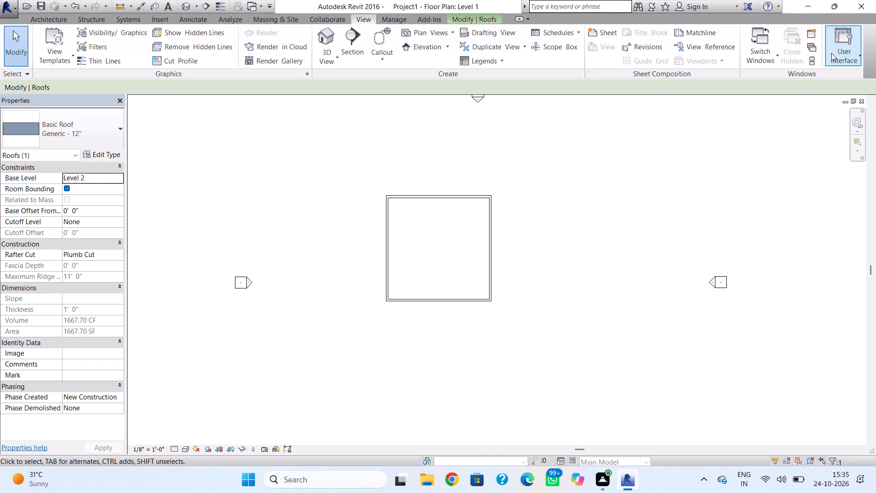
{"action": "left_click", "coordinate": [831, 53]}
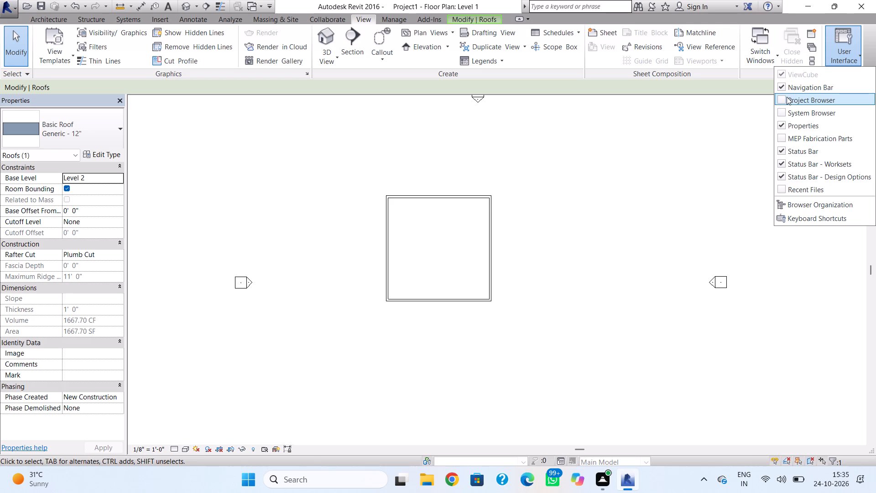
{"action": "left_click", "coordinate": [785, 98]}
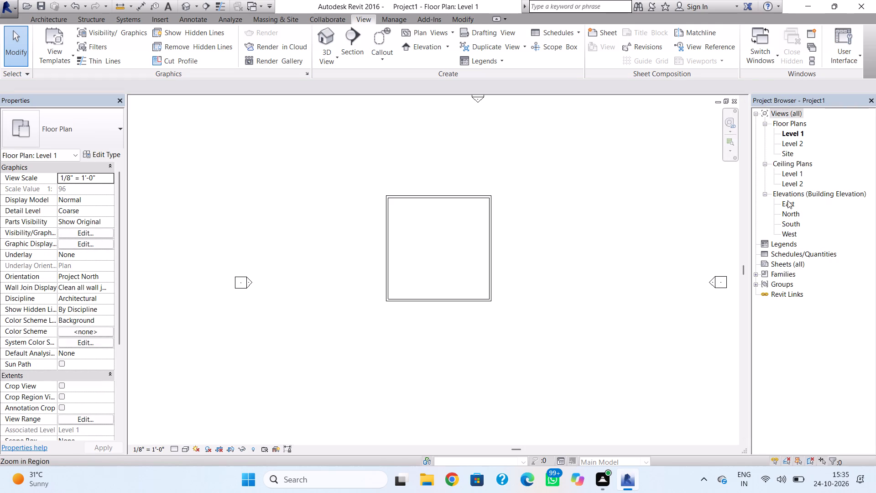
Open the Level 2 floor plan view.
{"action": "double_click", "coordinate": [796, 142]}
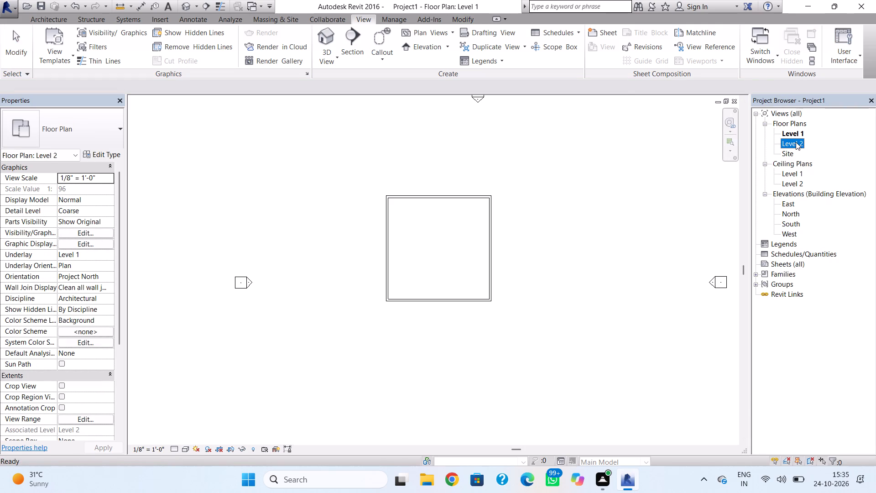
{"action": "scroll", "coordinate": [474, 201], "scroll_direction": "down", "scroll_amount": 1}
{"action": "middle_click_drag", "start_coordinate": [474, 202], "coordinate": [476, 222]}
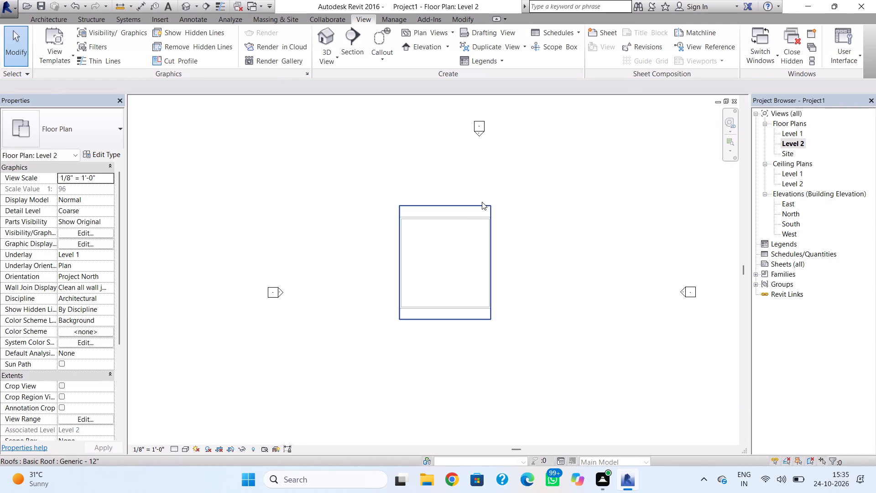
Edit the roof's footprint by pulling in the east end of its south boundary line to a length of about 16'.
{"action": "left_click", "coordinate": [482, 202]}
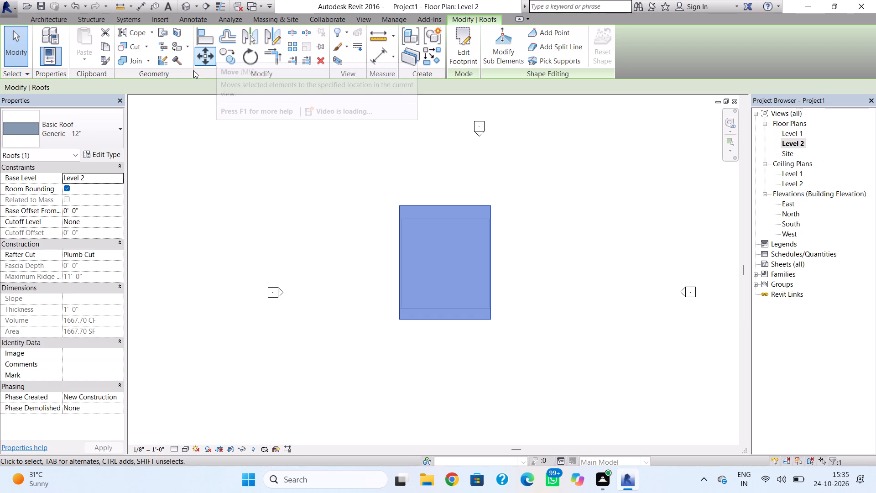
{"action": "double_click", "coordinate": [492, 260]}
{"action": "left_click", "coordinate": [490, 263]}
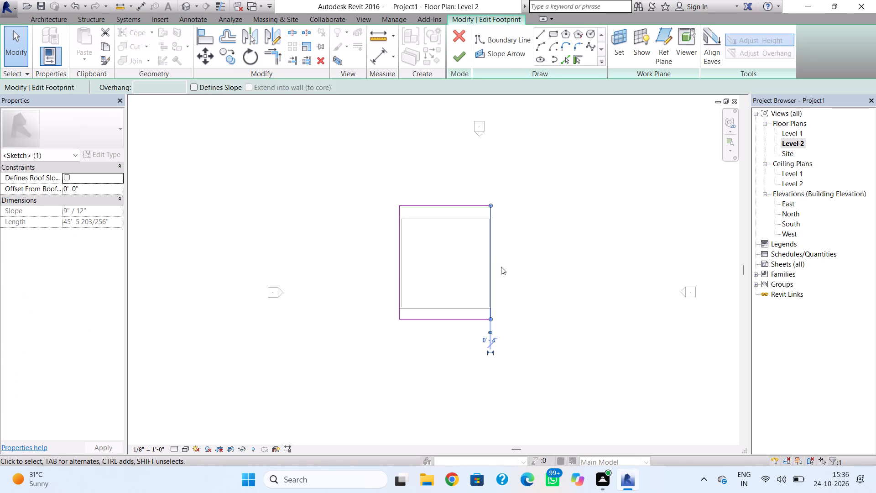
{"action": "left_click", "coordinate": [445, 316]}
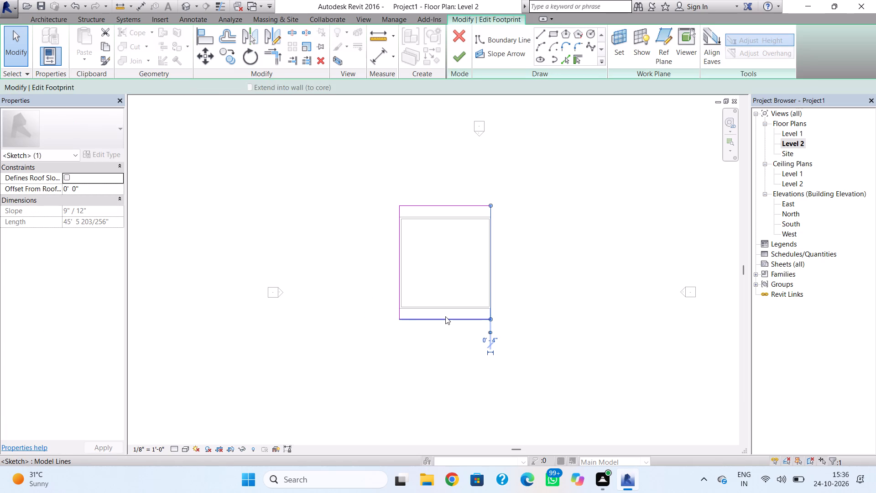
{"action": "left_click_drag", "start_coordinate": [489, 320], "coordinate": [449, 320]}
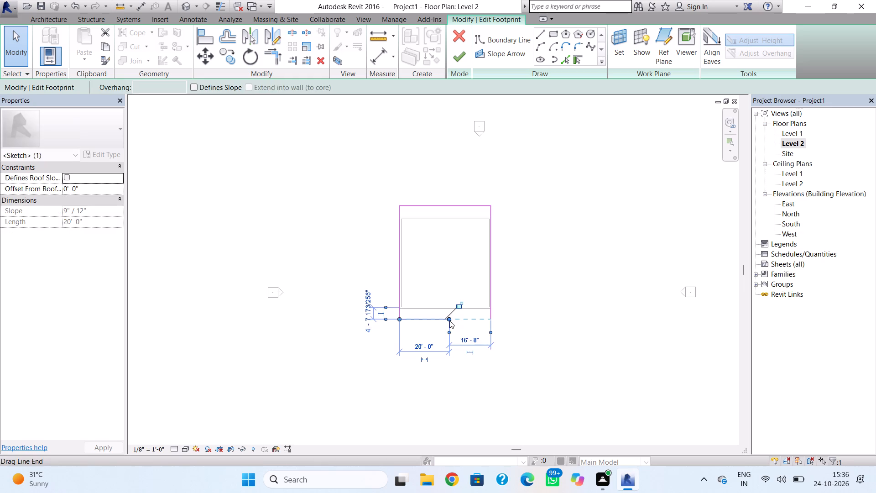
{"action": "left_click_drag", "start_coordinate": [449, 320], "coordinate": [441, 321]}
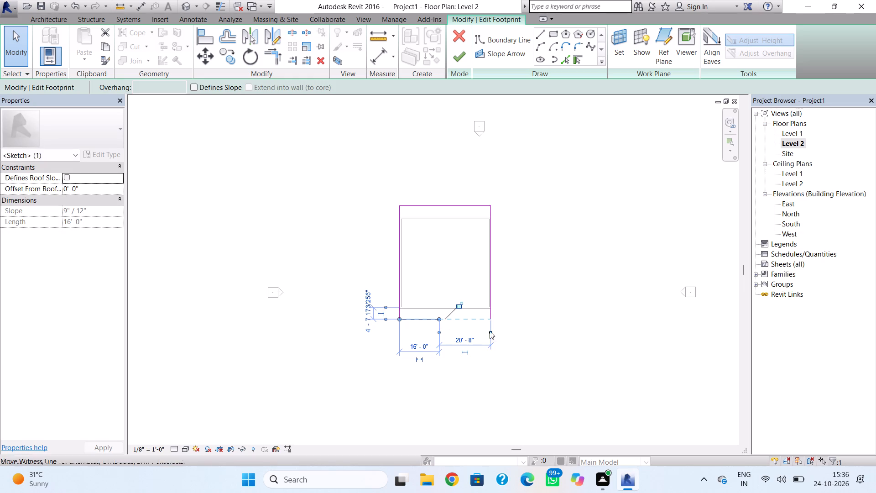
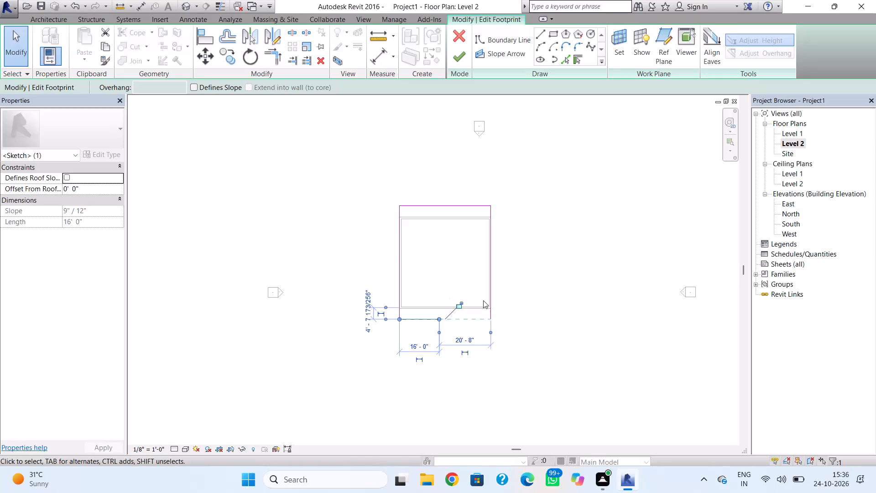
Draw roof boundary lines from the shortened south line's east end about 4'-4" north to the wall face, continuing east to the east boundary.
{"action": "scroll", "coordinate": [451, 333], "scroll_direction": "up", "scroll_amount": 4}
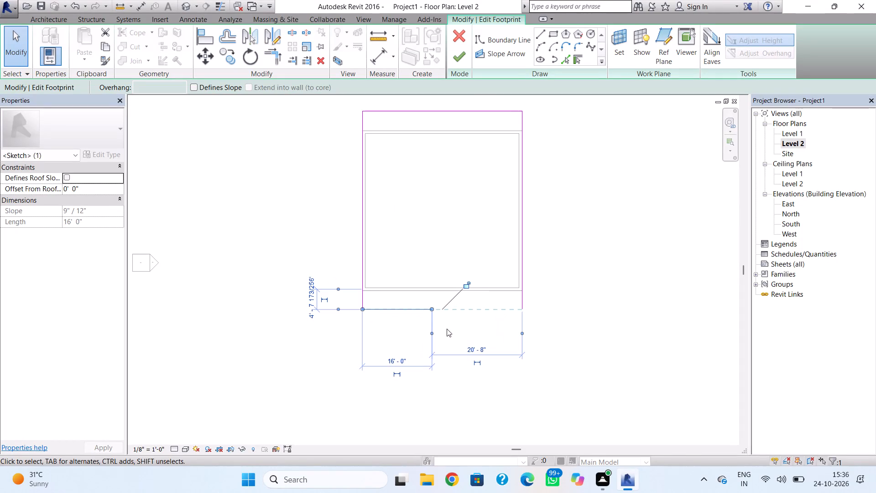
{"action": "left_click", "coordinate": [566, 112]}
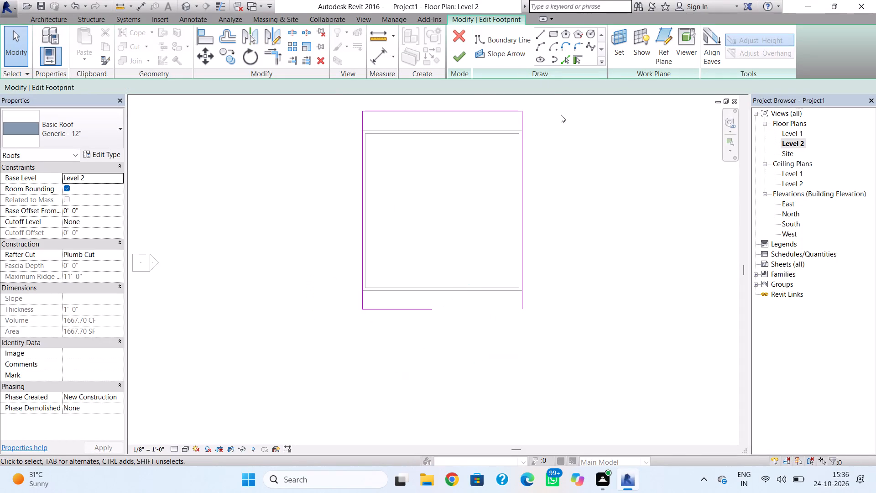
{"action": "left_click", "coordinate": [542, 32]}
{"action": "scroll", "coordinate": [431, 318], "scroll_direction": "up", "scroll_amount": 4}
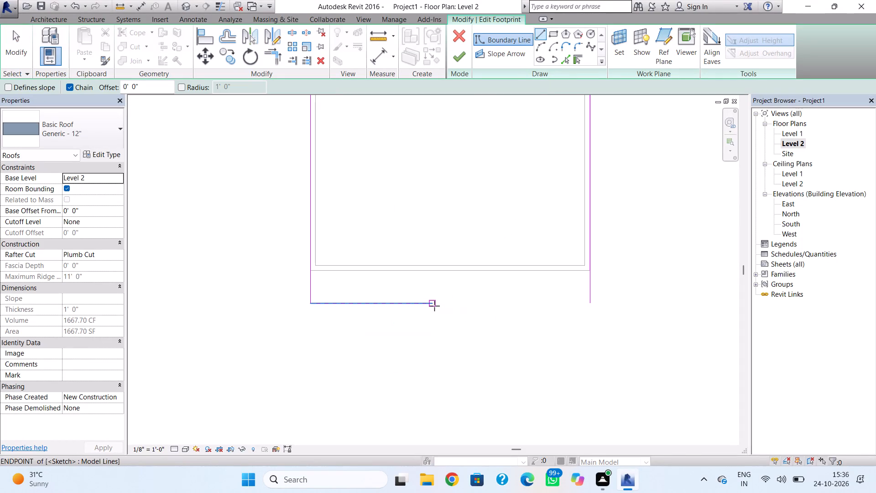
{"action": "left_click", "coordinate": [434, 306]}
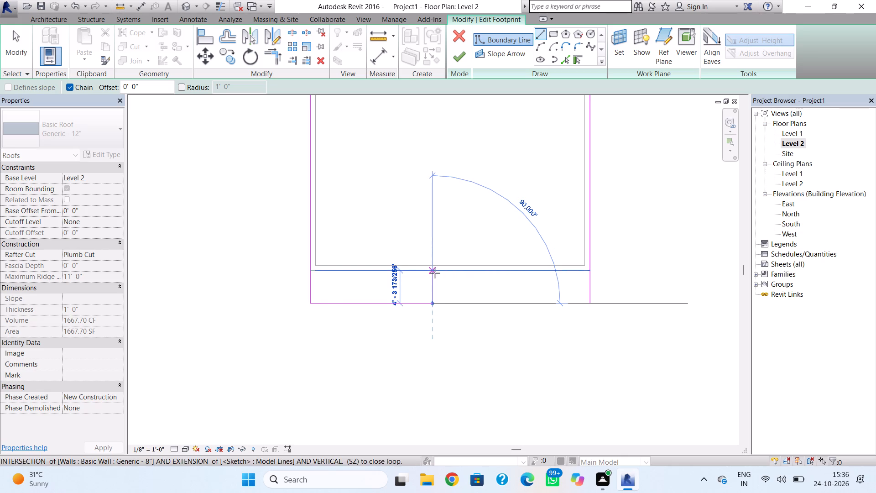
{"action": "left_click", "coordinate": [435, 273]}
{"action": "left_click", "coordinate": [587, 273]}
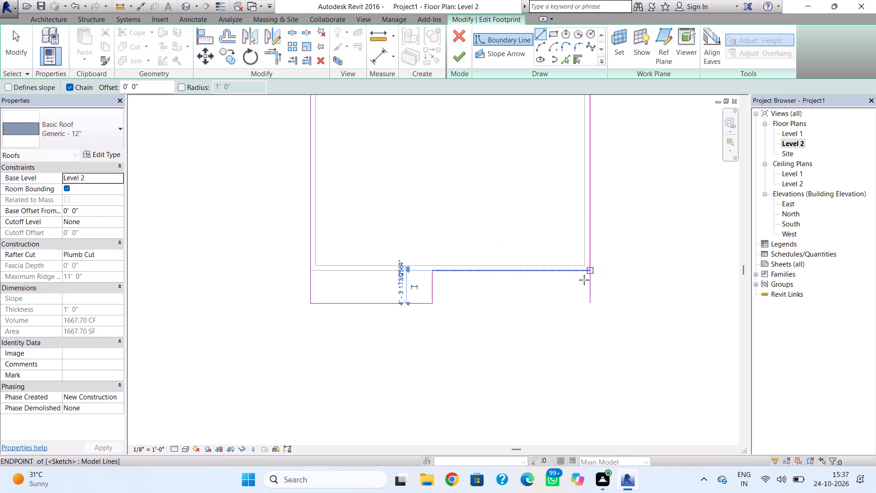
{"action": "key", "text": "Escape"}
{"action": "key", "text": "Escape"}
Shorten the east boundary line's south end to meet the new horizontal line at the wall face, and finish the roof footprint.
{"action": "left_click", "coordinate": [587, 299]}
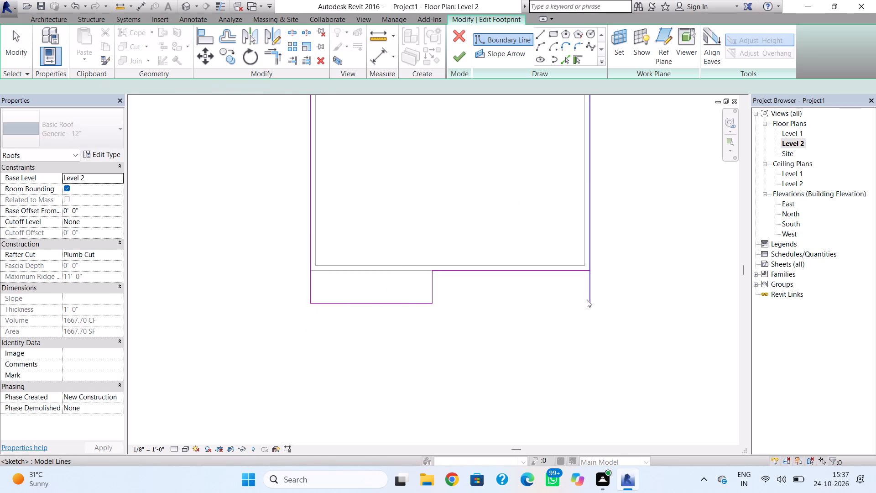
{"action": "left_click_drag", "start_coordinate": [592, 305], "coordinate": [589, 272]}
{"action": "key", "text": "Escape"}
{"action": "left_click", "coordinate": [583, 326]}
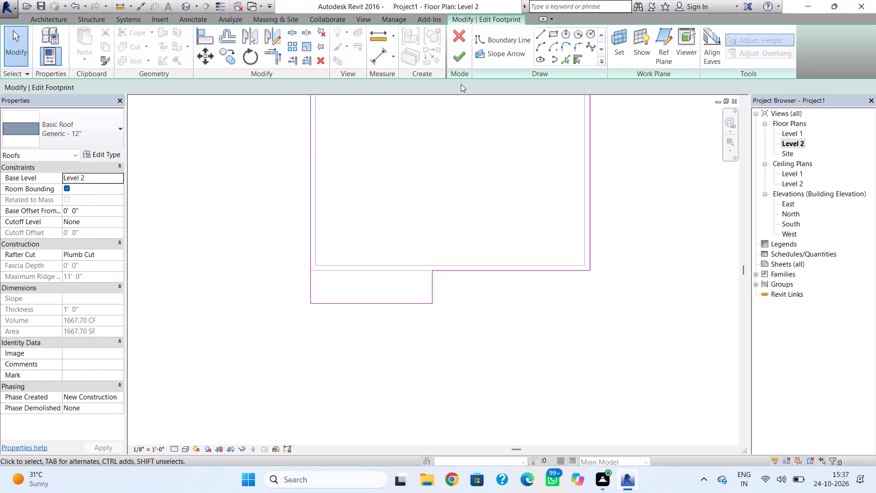
{"action": "left_click", "coordinate": [460, 64]}
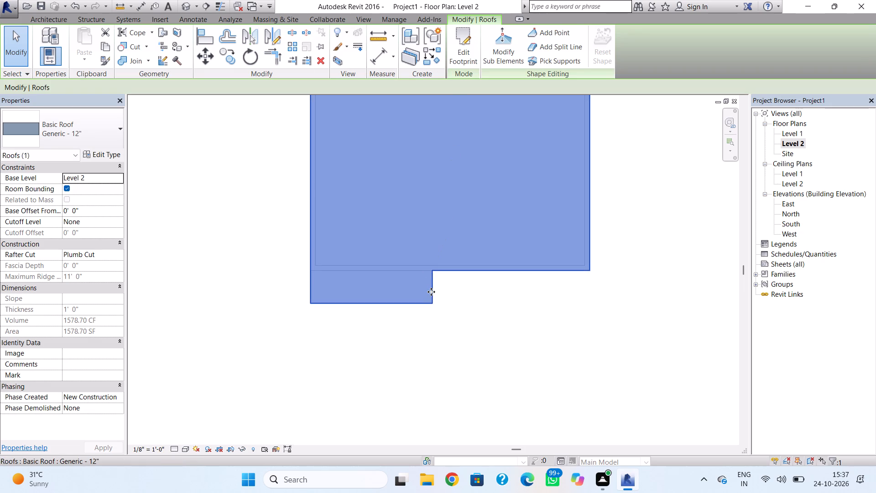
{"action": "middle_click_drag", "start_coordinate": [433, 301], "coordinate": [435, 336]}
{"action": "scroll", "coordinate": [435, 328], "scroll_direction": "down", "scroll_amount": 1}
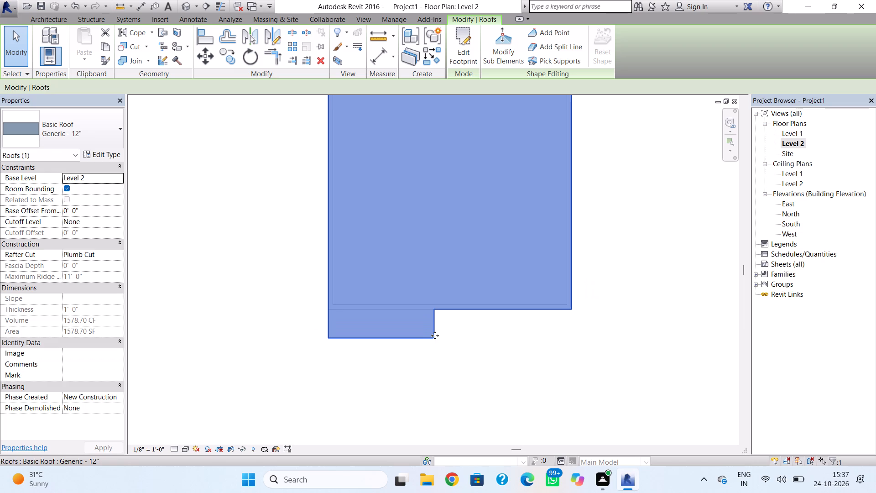
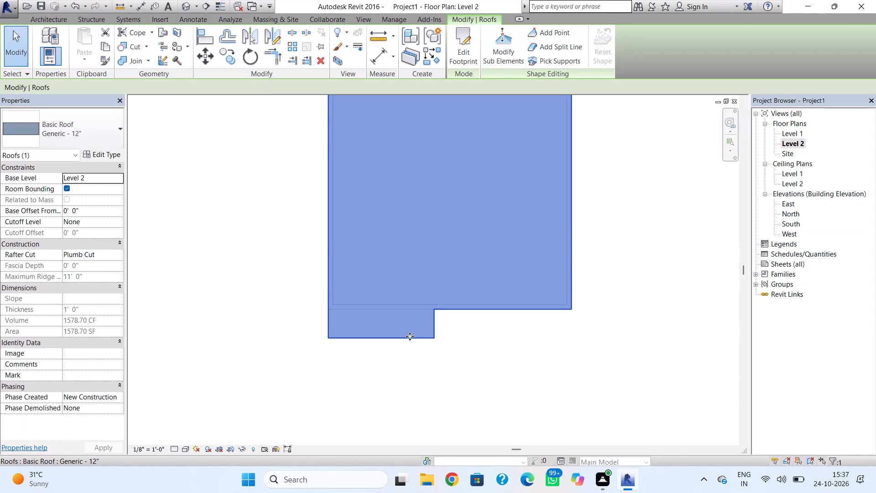
Edit the roof footprint so its north boundary line sits on the outer face of the north wall, and finish the footprint.
{"action": "scroll", "coordinate": [404, 333], "scroll_direction": "down", "scroll_amount": 1}
{"action": "middle_click_drag", "start_coordinate": [406, 347], "coordinate": [408, 421]}
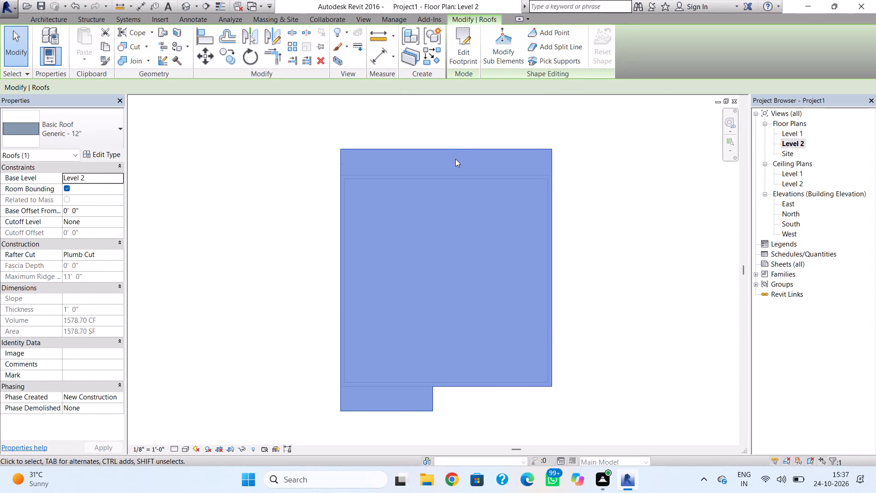
{"action": "double_click", "coordinate": [458, 148]}
{"action": "left_click_drag", "start_coordinate": [458, 148], "coordinate": [457, 166]}
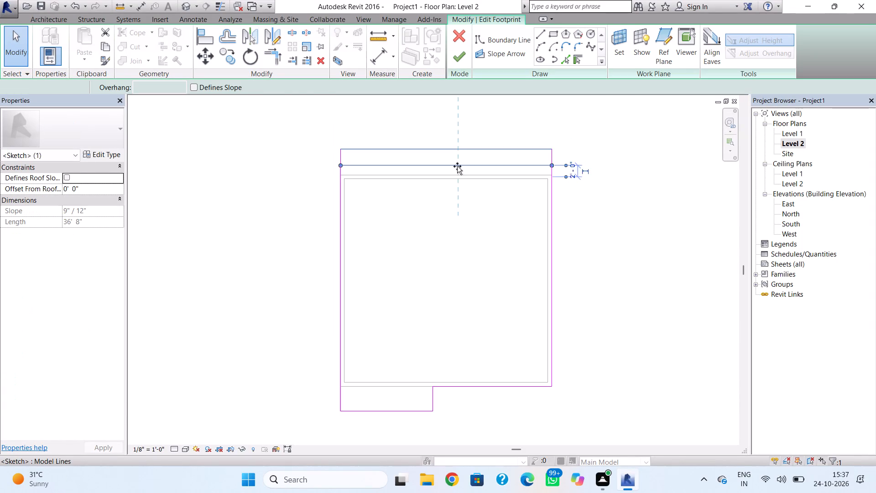
{"action": "left_click_drag", "start_coordinate": [457, 166], "coordinate": [458, 170]}
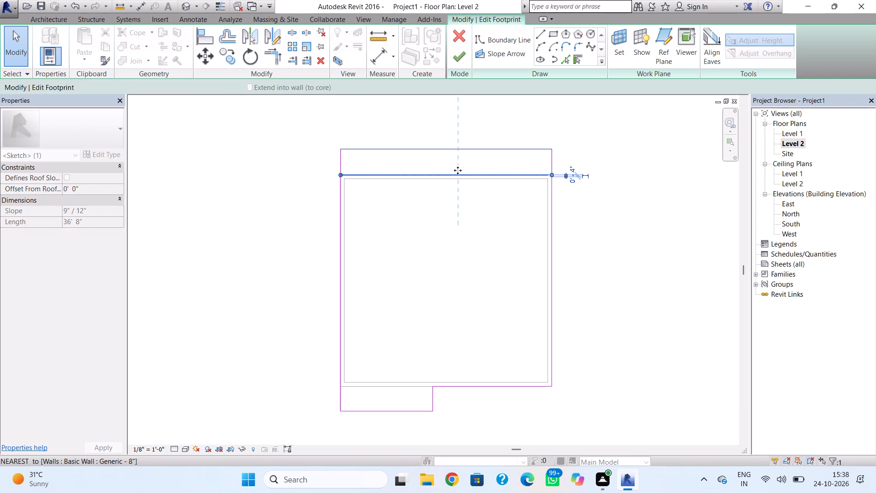
{"action": "left_click", "coordinate": [652, 265]}
{"action": "left_click", "coordinate": [460, 57]}
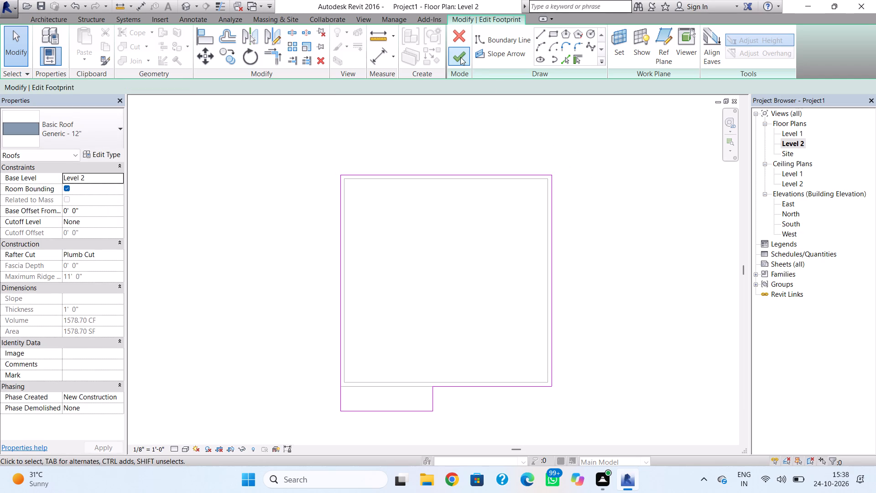
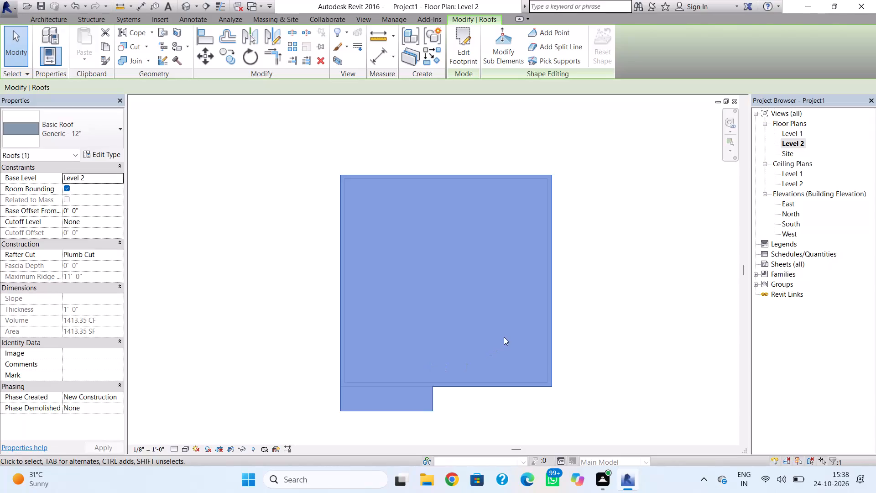
Edit the roof footprint, moving the south overhang's east boundary line east so the overhang is 17'-0" wide, and finish the footprint.
{"action": "key", "text": "Escape"}
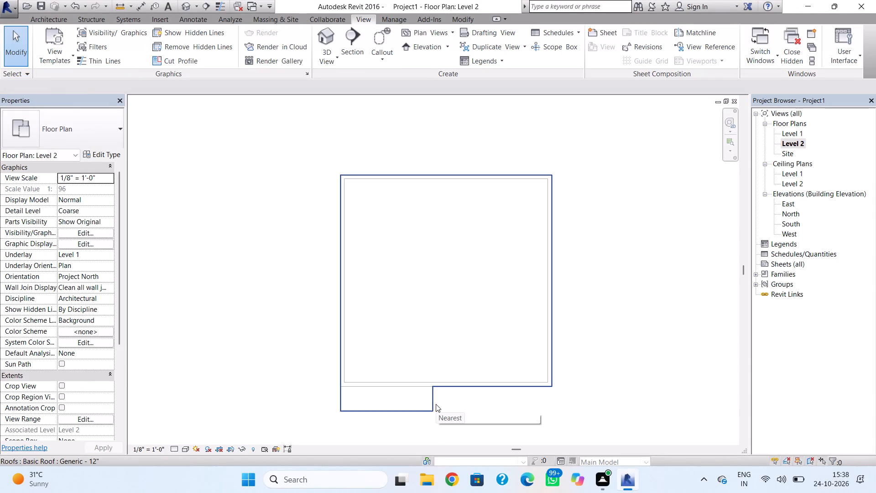
{"action": "left_click", "coordinate": [433, 405]}
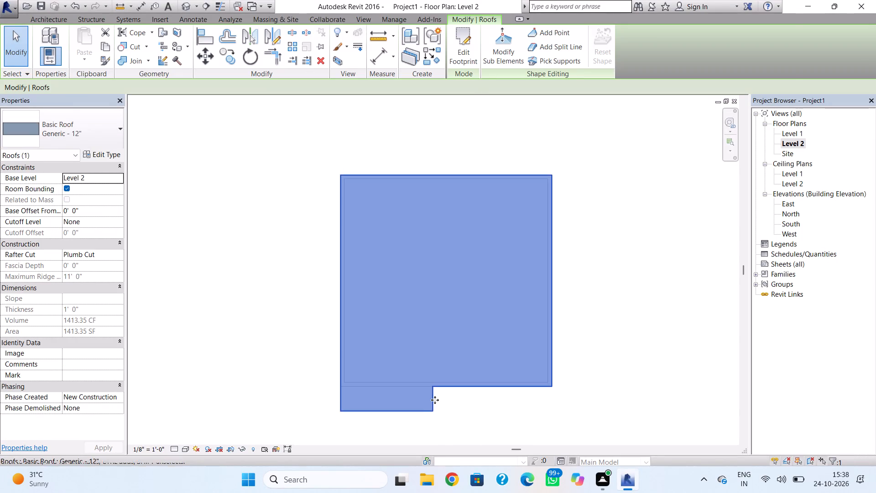
{"action": "double_click", "coordinate": [434, 400]}
{"action": "left_click", "coordinate": [432, 405]}
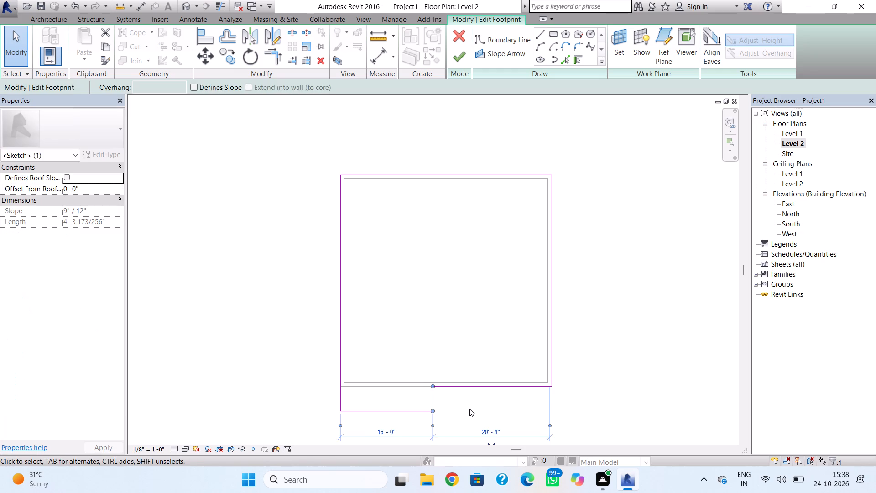
{"action": "key", "text": "Right"}
{"action": "key", "text": "Right"}
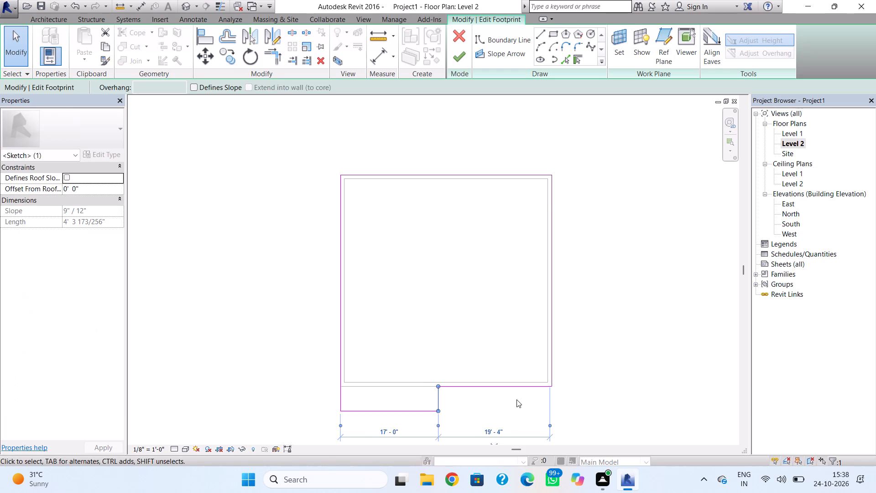
{"action": "scroll", "coordinate": [516, 399], "scroll_direction": "down", "scroll_amount": 2}
{"action": "left_click", "coordinate": [570, 332]}
{"action": "left_click", "coordinate": [464, 57]}
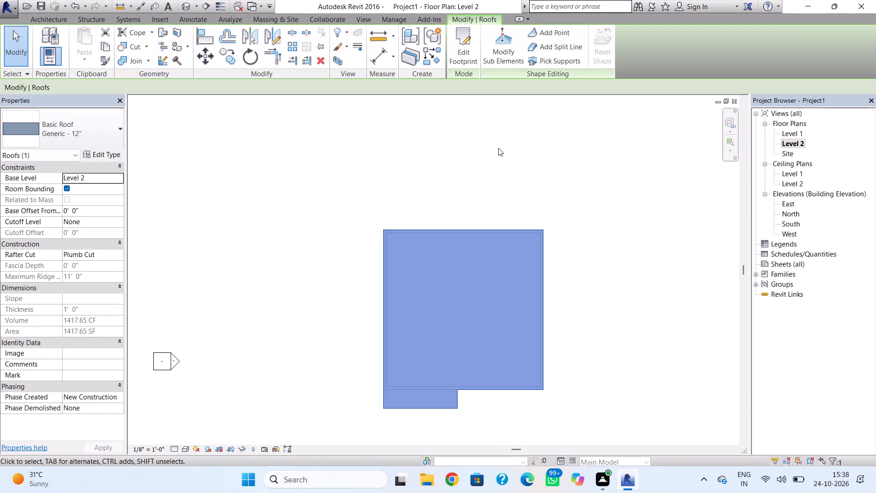
{"action": "left_click", "coordinate": [337, 358]}
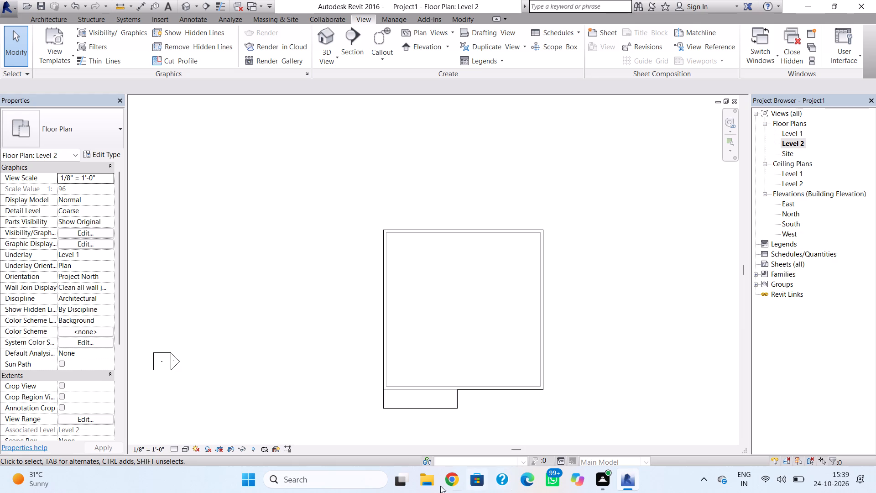
Create a rectangular Generic - 12" floor on Level 1, about 45' wide by 46'-6" deep, extending beyond the walls on all sides.
{"action": "left_click", "coordinate": [184, 7]}
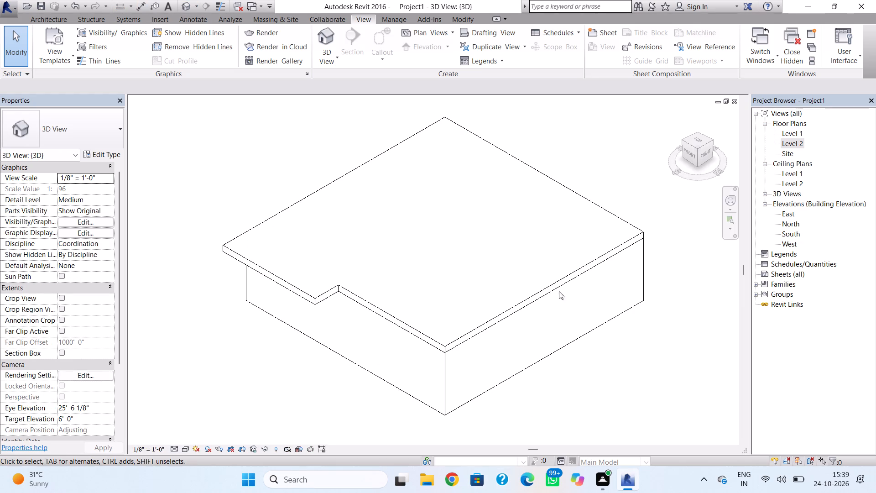
{"action": "left_click", "coordinate": [55, 20]}
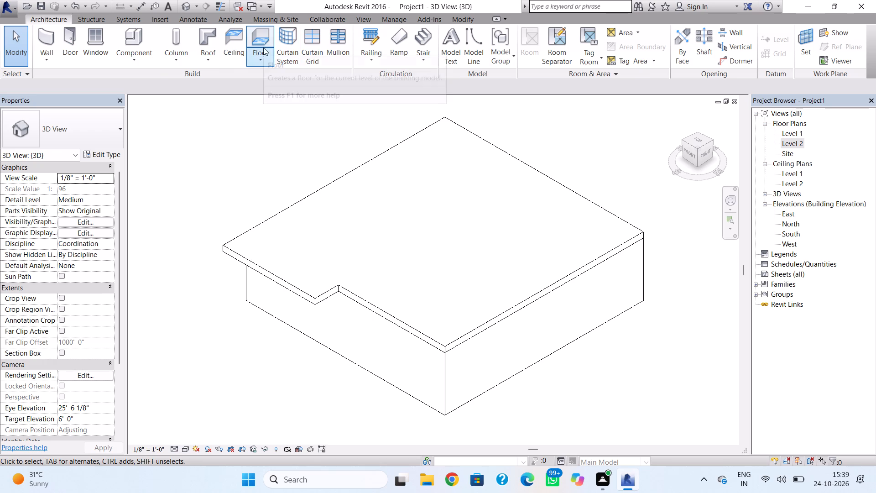
{"action": "left_click", "coordinate": [264, 44]}
{"action": "double_click", "coordinate": [793, 130]}
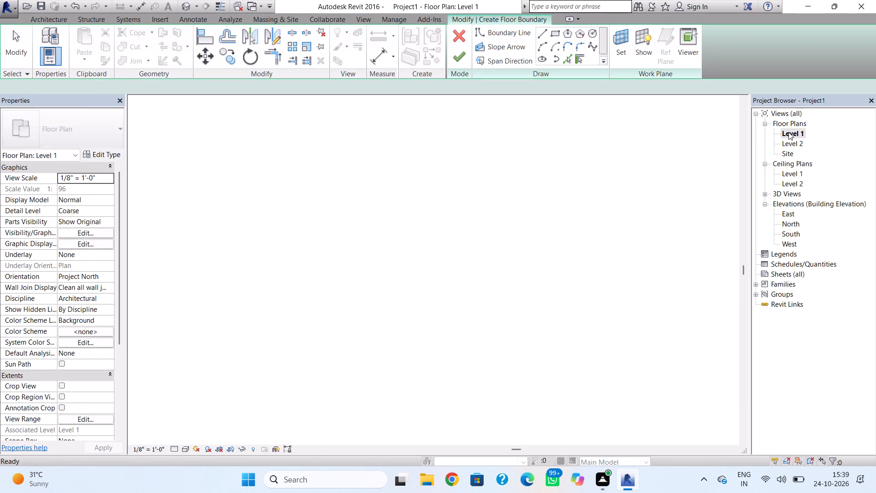
{"action": "left_click", "coordinate": [555, 34]}
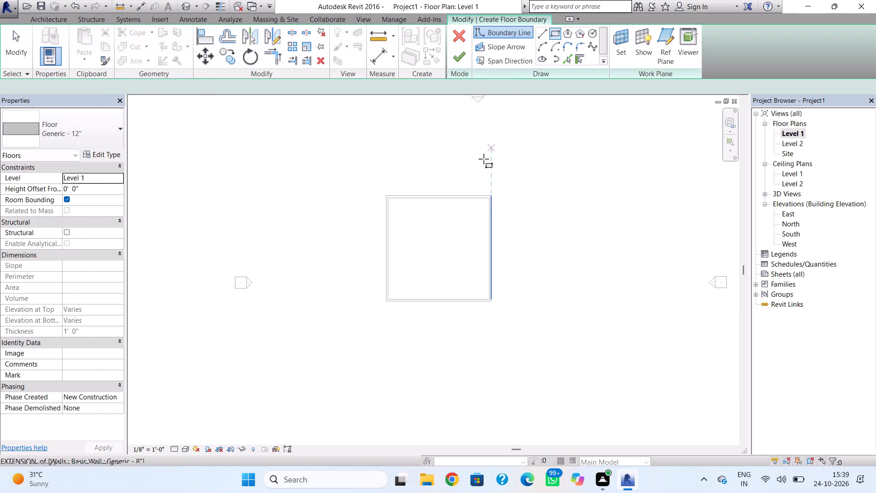
{"action": "left_click", "coordinate": [378, 187]}
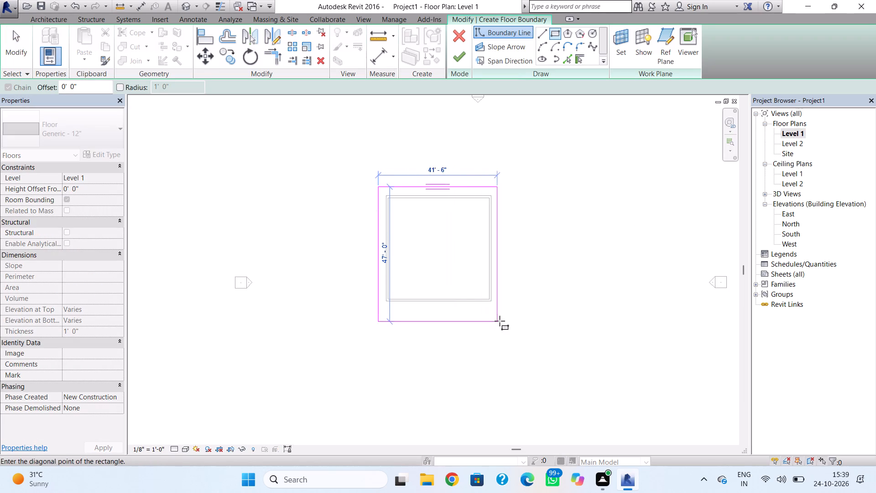
{"action": "left_click", "coordinate": [508, 320]}
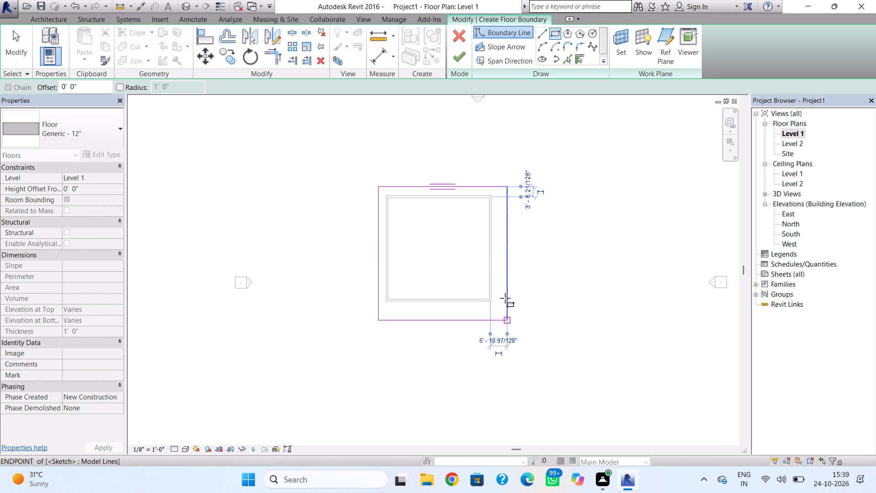
{"action": "left_click", "coordinate": [461, 53]}
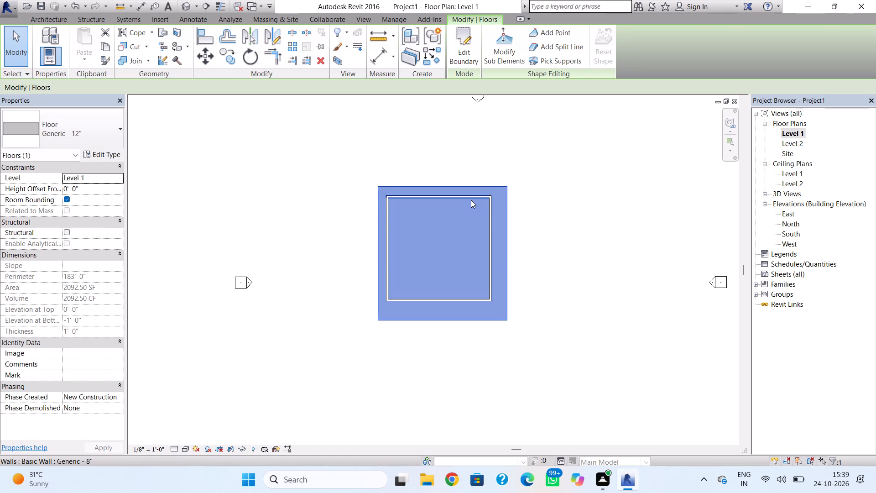
{"action": "key", "text": "Escape"}
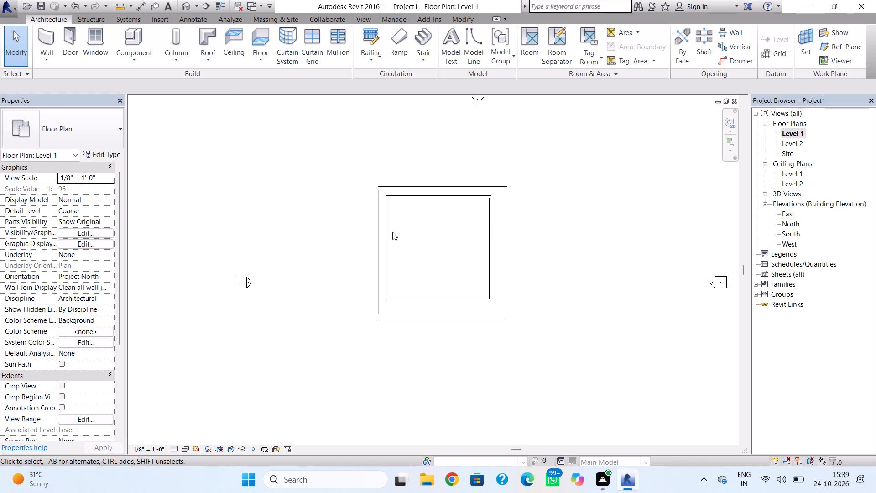
Delete the south wall in the Level 1 floor plan.
{"action": "left_click", "coordinate": [184, 3]}
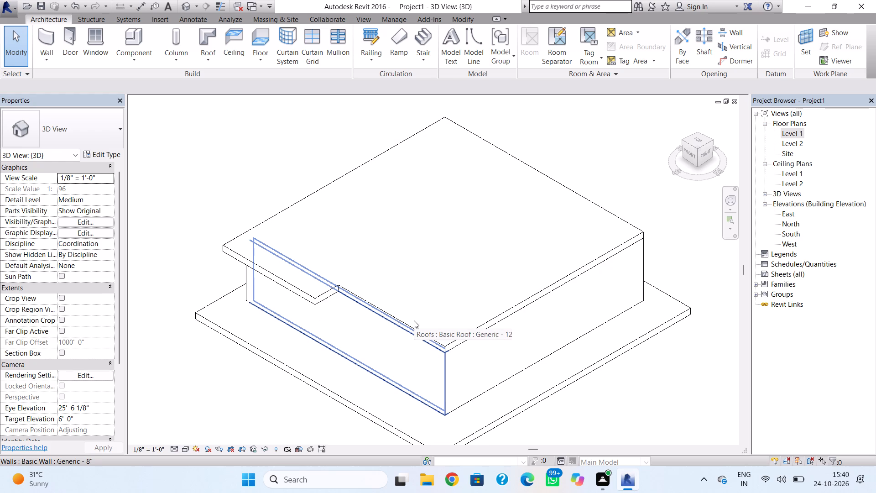
{"action": "double_click", "coordinate": [797, 133]}
{"action": "scroll", "coordinate": [428, 305], "scroll_direction": "up", "scroll_amount": 4}
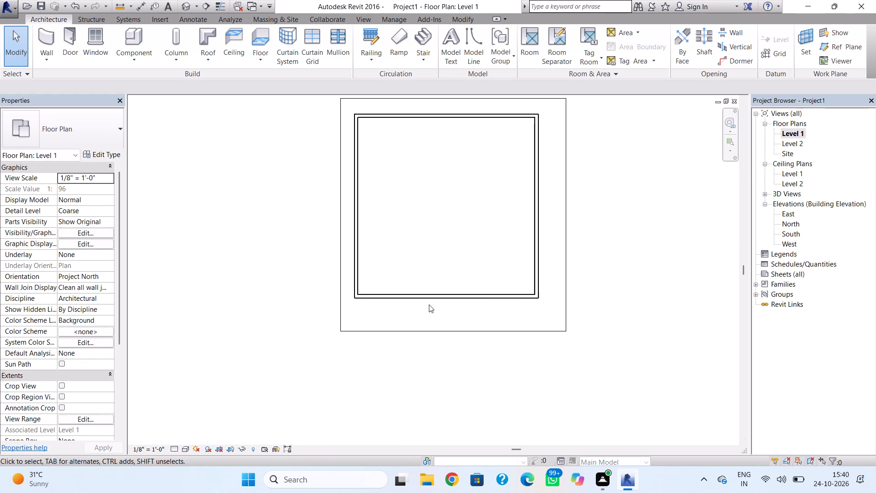
{"action": "left_click", "coordinate": [429, 304]}
{"action": "left_click", "coordinate": [429, 299]}
{"action": "scroll", "coordinate": [396, 301], "scroll_direction": "up", "scroll_amount": 4}
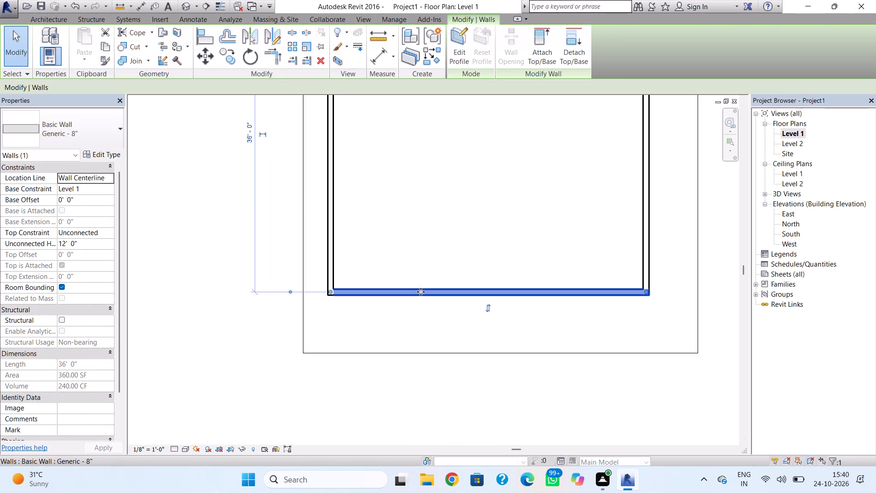
{"action": "key", "text": "Delete"}
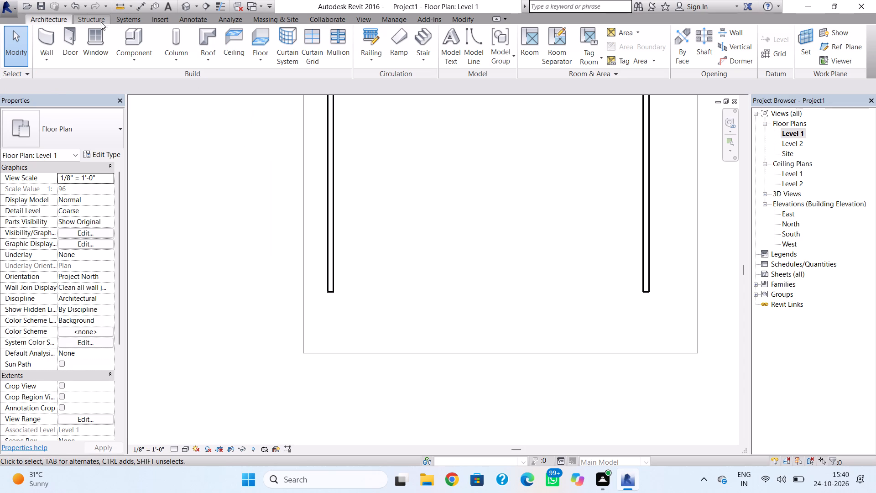
Draw chained 20'-high Generic - 8" walls from the west wall: about 15' east, 13' south, and 21' east to the east wall's south end.
{"action": "left_click", "coordinate": [41, 40]}
{"action": "left_click", "coordinate": [80, 133]}
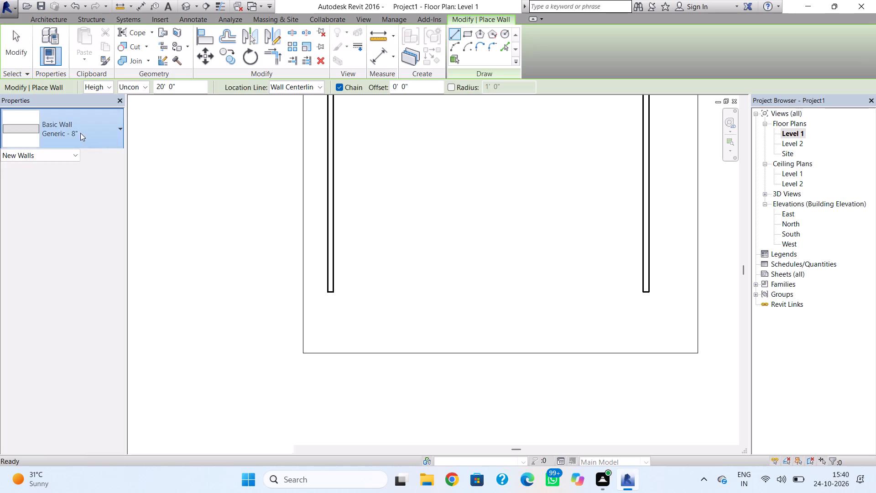
{"action": "left_click", "coordinate": [89, 194]}
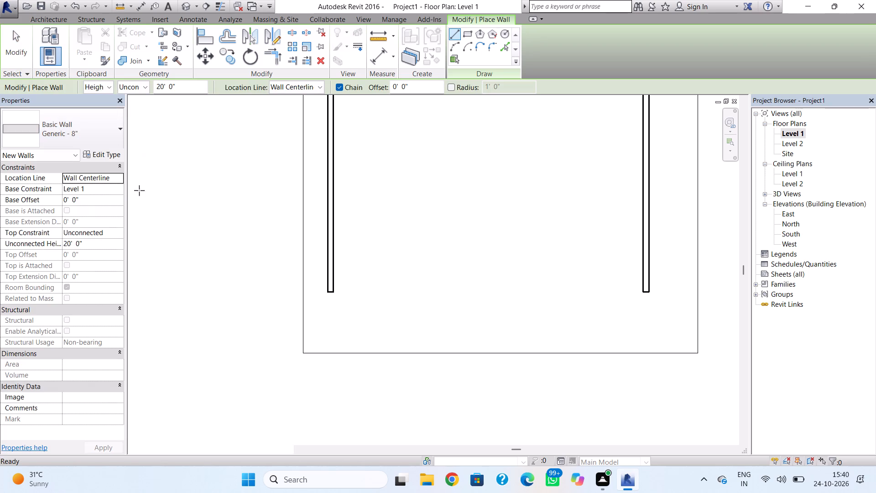
{"action": "scroll", "coordinate": [339, 176], "scroll_direction": "down", "scroll_amount": 2}
{"action": "middle_click_drag", "start_coordinate": [343, 211], "coordinate": [343, 225]}
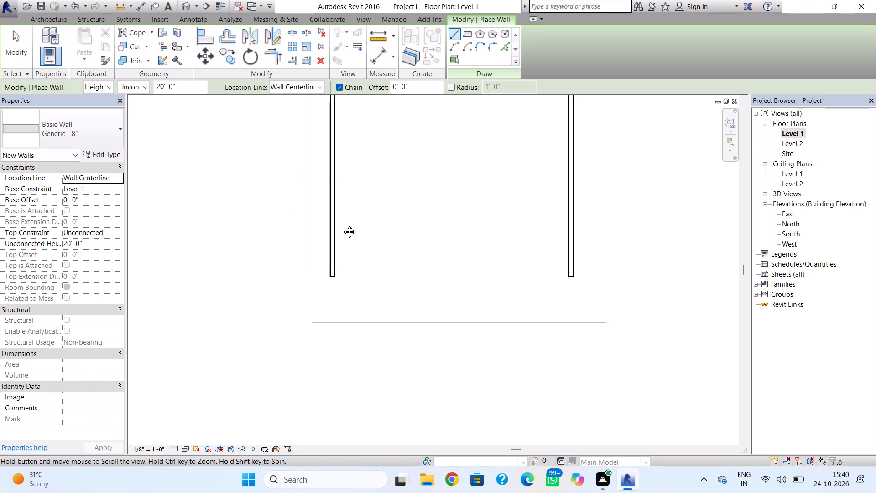
{"action": "middle_click_drag", "start_coordinate": [343, 225], "coordinate": [343, 226]}
{"action": "left_click", "coordinate": [333, 192]}
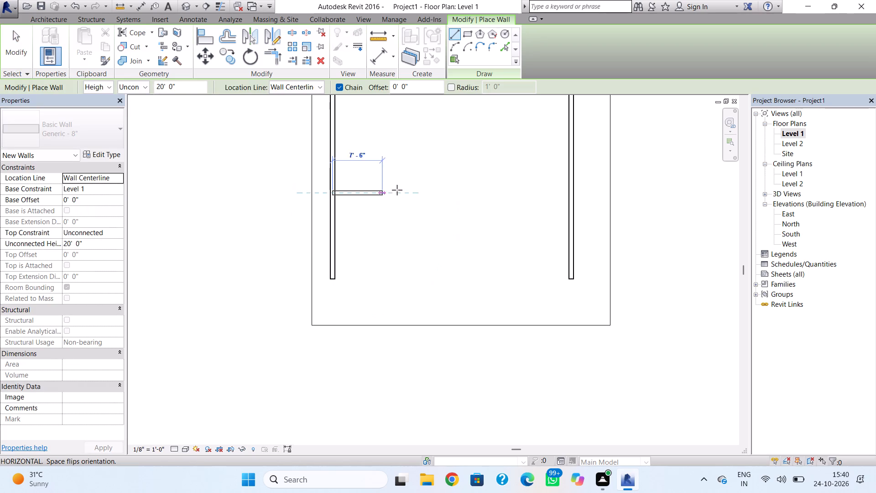
{"action": "left_click", "coordinate": [431, 189]}
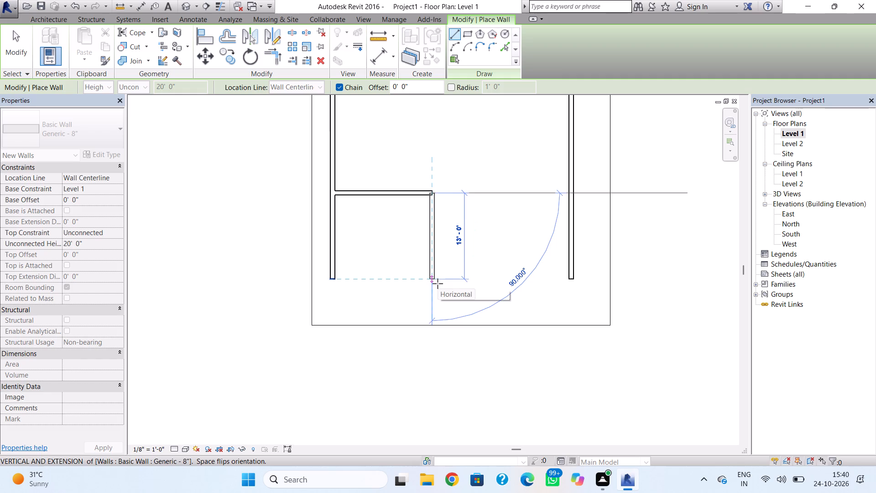
{"action": "left_click", "coordinate": [438, 283]}
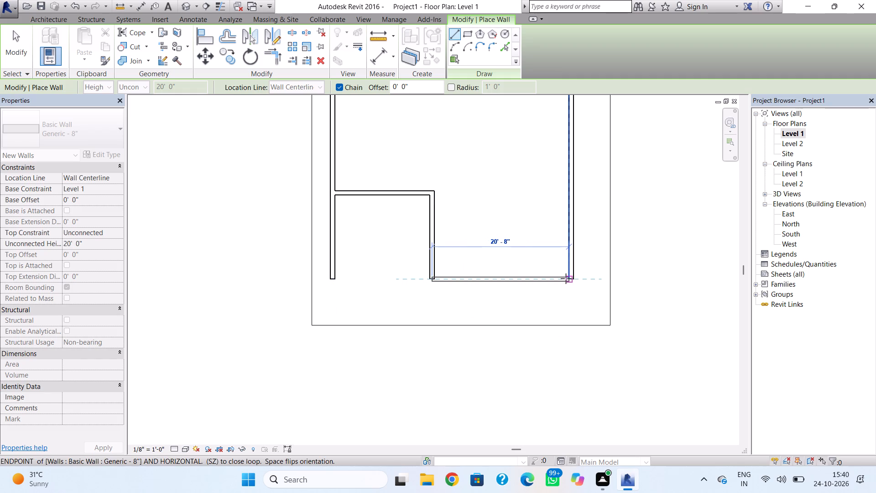
{"action": "scroll", "coordinate": [578, 276], "scroll_direction": "up", "scroll_amount": 7}
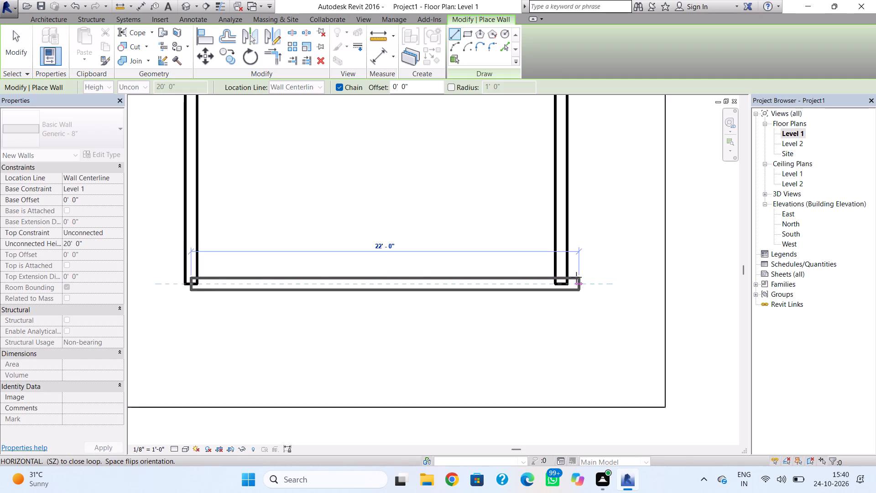
{"action": "scroll", "coordinate": [576, 277], "scroll_direction": "up", "scroll_amount": 2}
{"action": "left_click", "coordinate": [568, 278]}
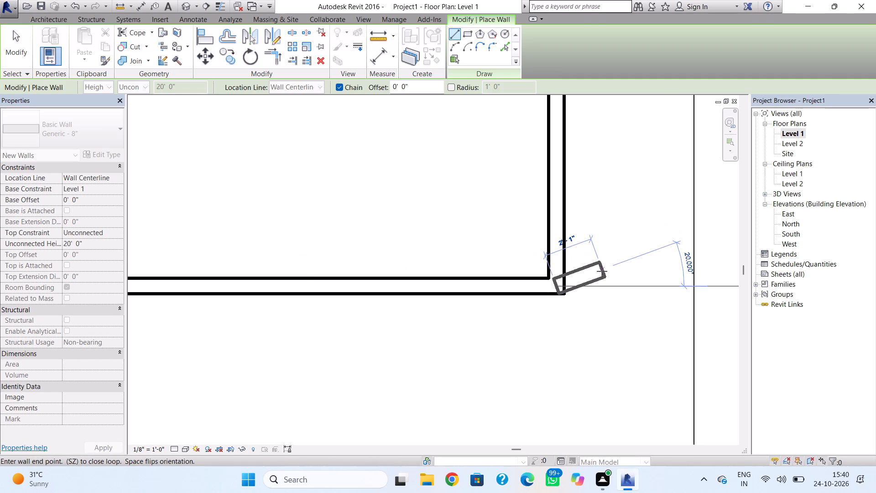
{"action": "key", "text": "Escape"}
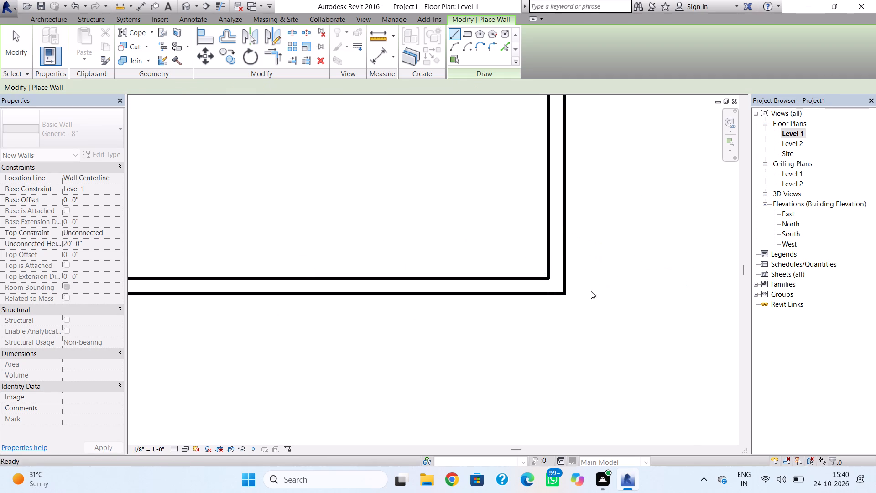
{"action": "key", "text": "Escape"}
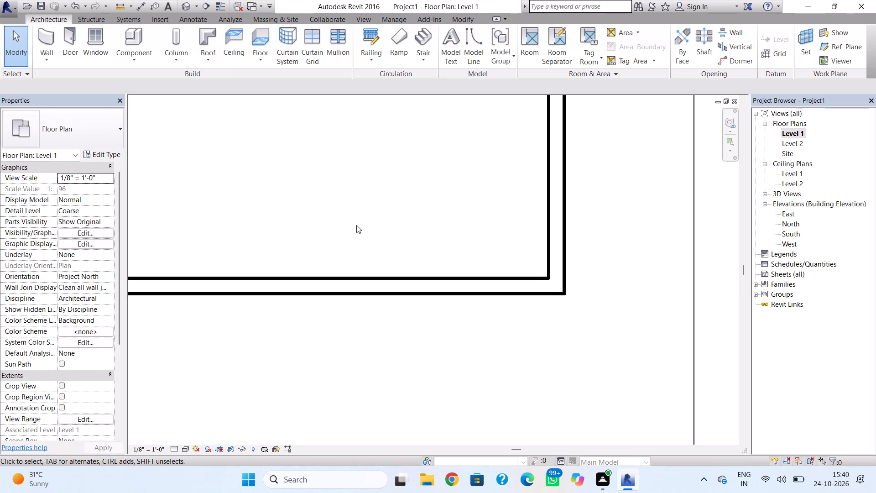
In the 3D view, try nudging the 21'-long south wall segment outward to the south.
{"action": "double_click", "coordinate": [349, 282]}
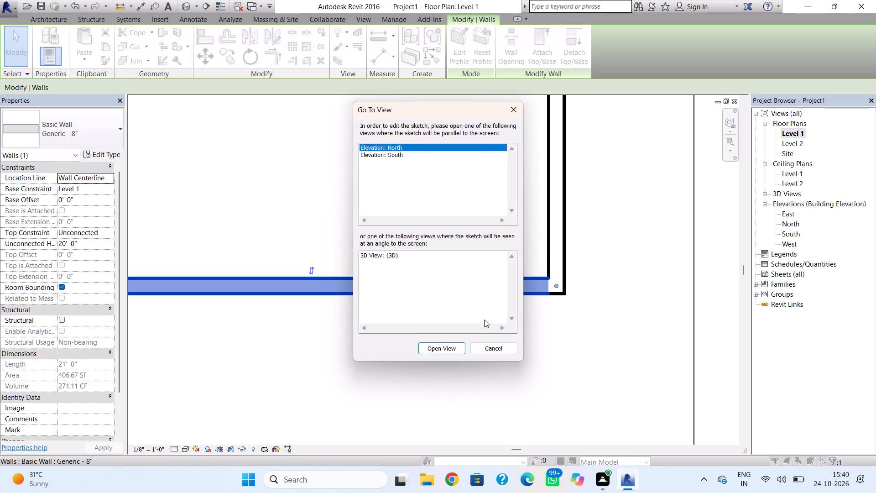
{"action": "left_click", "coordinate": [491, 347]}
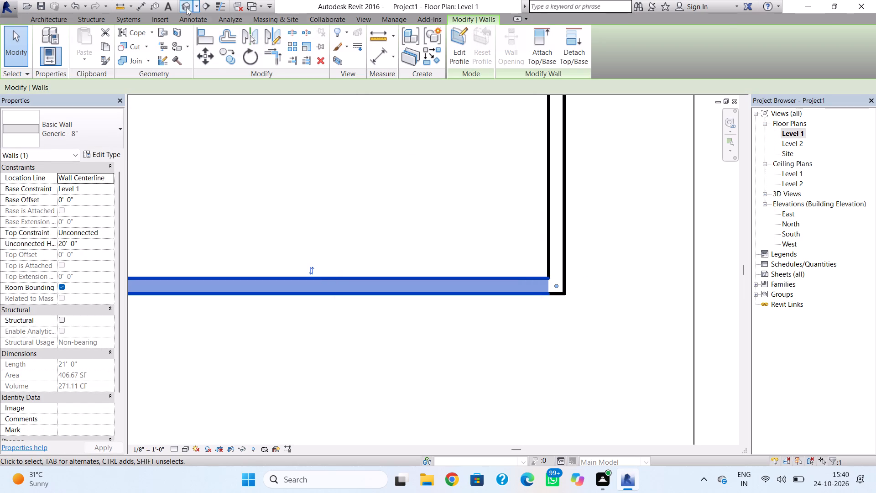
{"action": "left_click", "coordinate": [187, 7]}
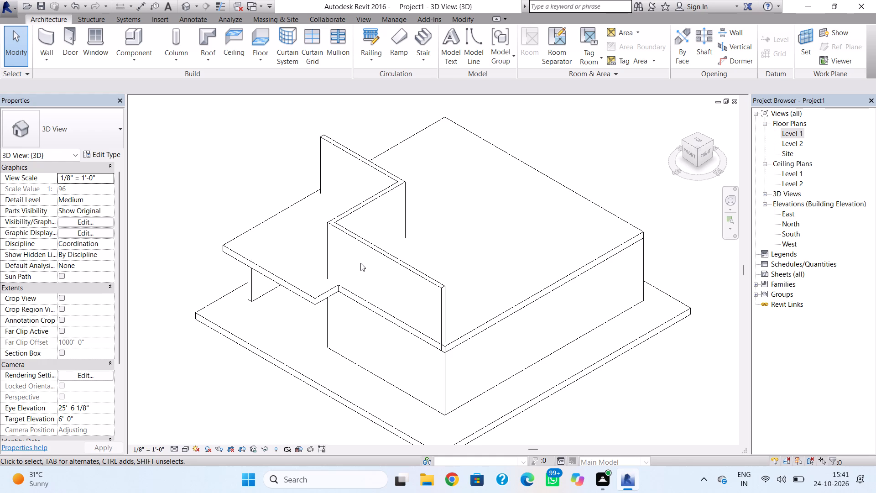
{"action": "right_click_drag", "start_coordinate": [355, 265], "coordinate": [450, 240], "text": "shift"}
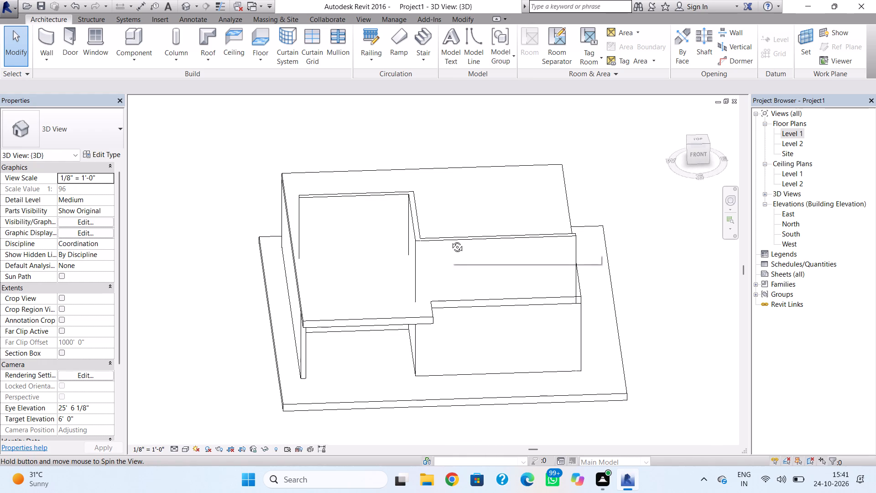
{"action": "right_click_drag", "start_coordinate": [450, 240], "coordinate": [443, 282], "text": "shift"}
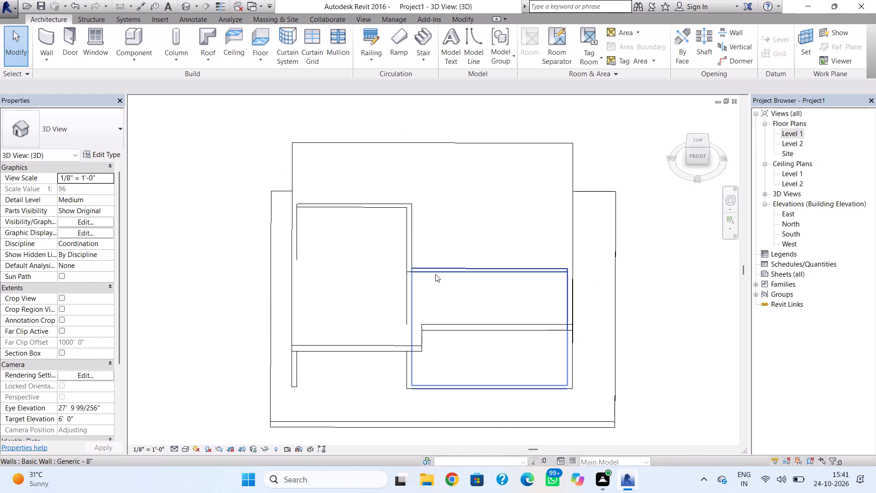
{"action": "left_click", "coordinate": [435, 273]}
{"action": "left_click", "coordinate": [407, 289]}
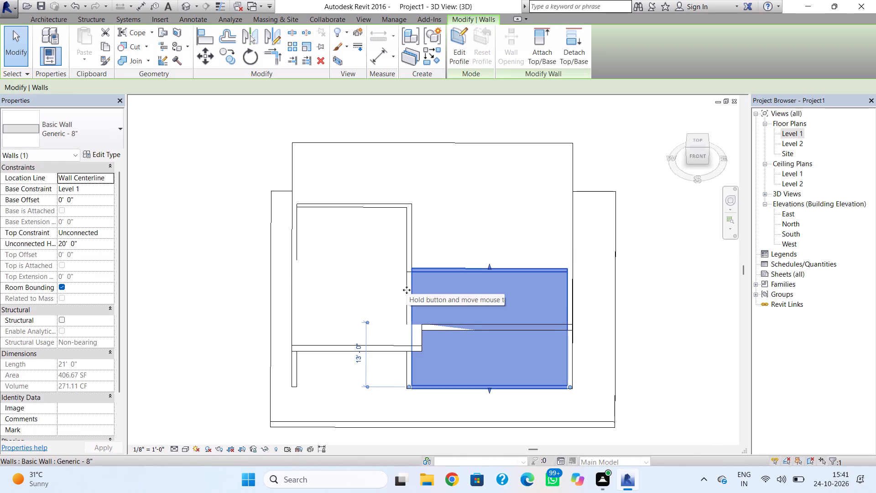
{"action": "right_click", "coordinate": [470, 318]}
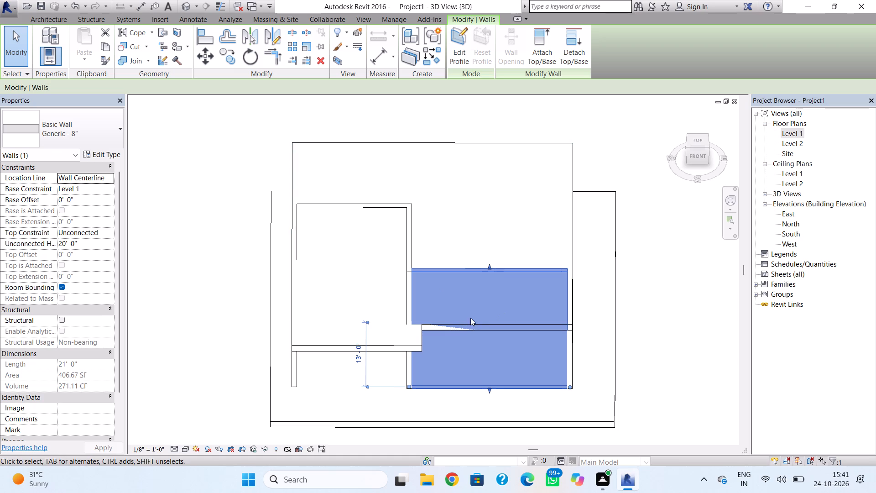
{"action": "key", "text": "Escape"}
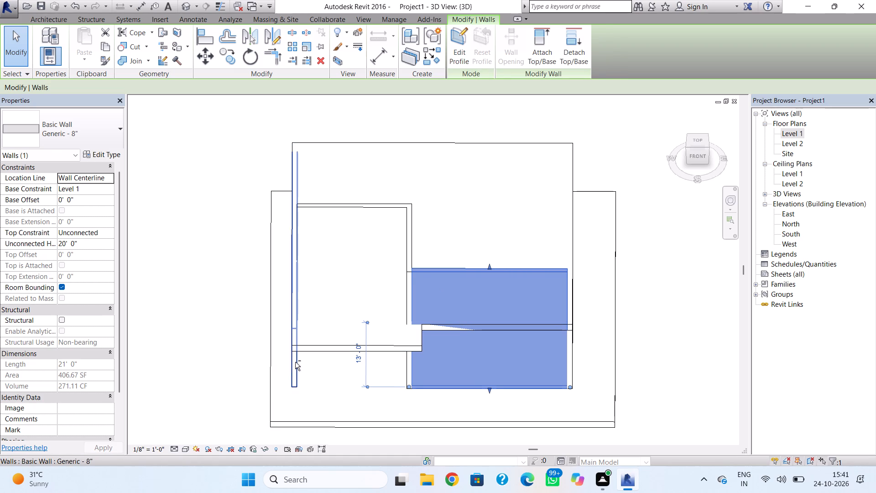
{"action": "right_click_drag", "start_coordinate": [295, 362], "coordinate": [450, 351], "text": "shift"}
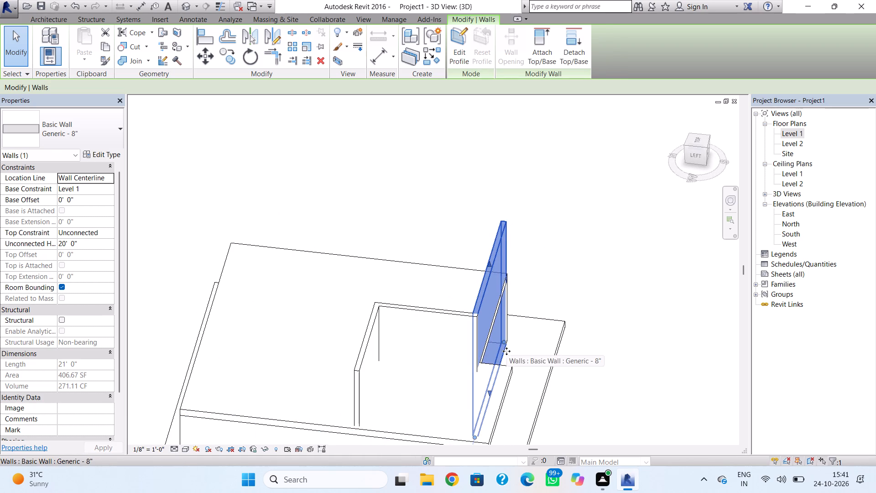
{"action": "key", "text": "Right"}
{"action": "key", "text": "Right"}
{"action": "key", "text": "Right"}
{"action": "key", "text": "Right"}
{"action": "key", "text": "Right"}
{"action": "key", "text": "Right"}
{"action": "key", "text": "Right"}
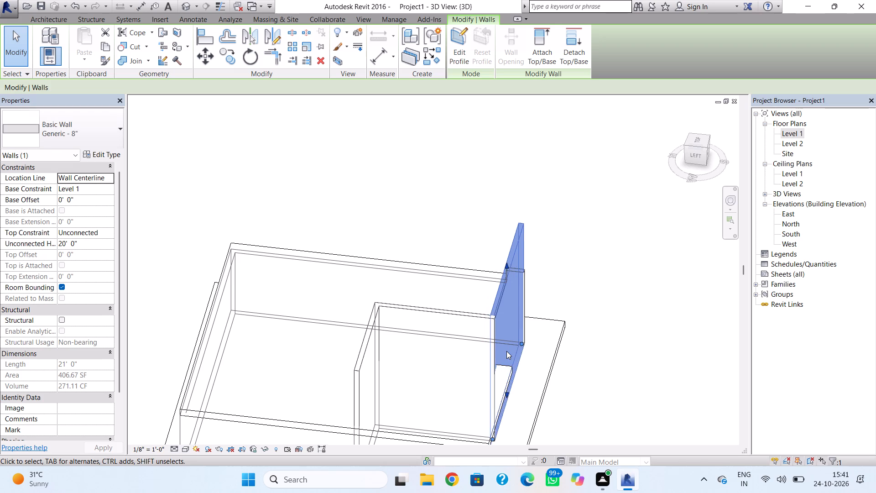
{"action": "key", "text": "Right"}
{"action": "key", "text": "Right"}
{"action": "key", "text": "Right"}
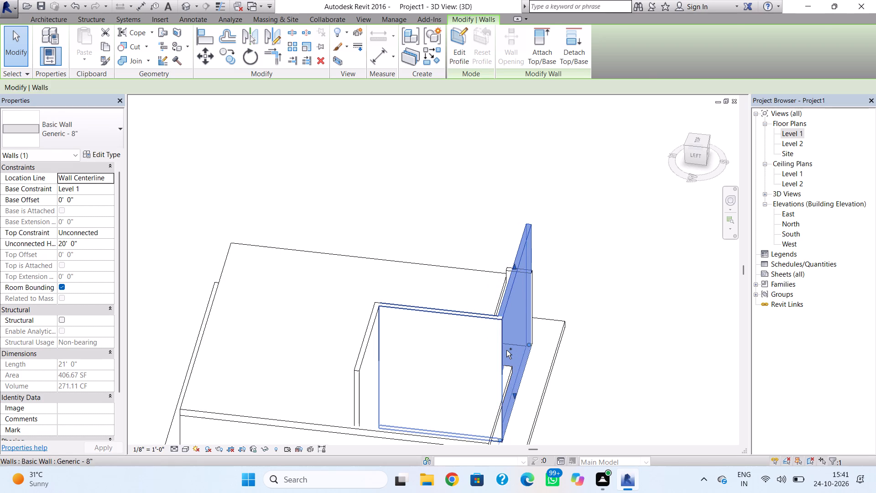
Undo the nudges of the south wall segment and the drawing of that 21'-long wall itself.
{"action": "key", "text": "ctrl+z"}
{"action": "key", "text": "ctrl+z"}
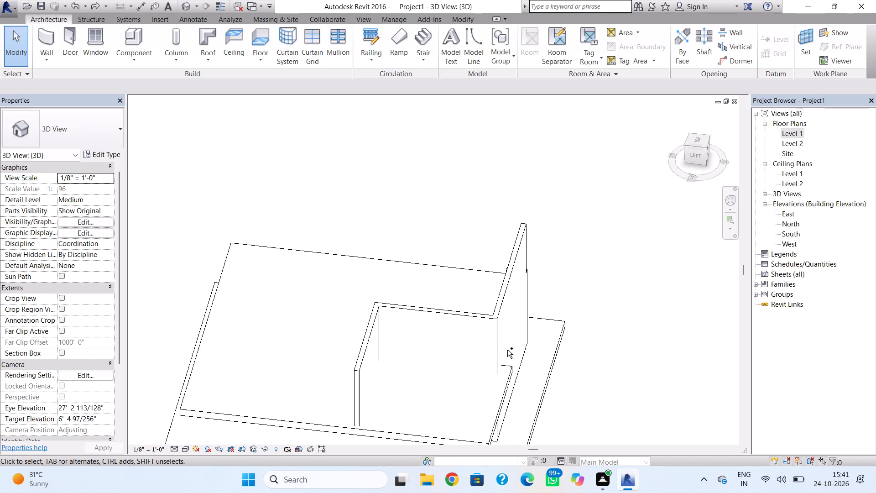
{"action": "key", "text": "ctrl+z"}
{"action": "key", "text": "ctrl+z"}
{"action": "key", "text": "ctrl+z"}
{"action": "key", "text": "ctrl+z"}
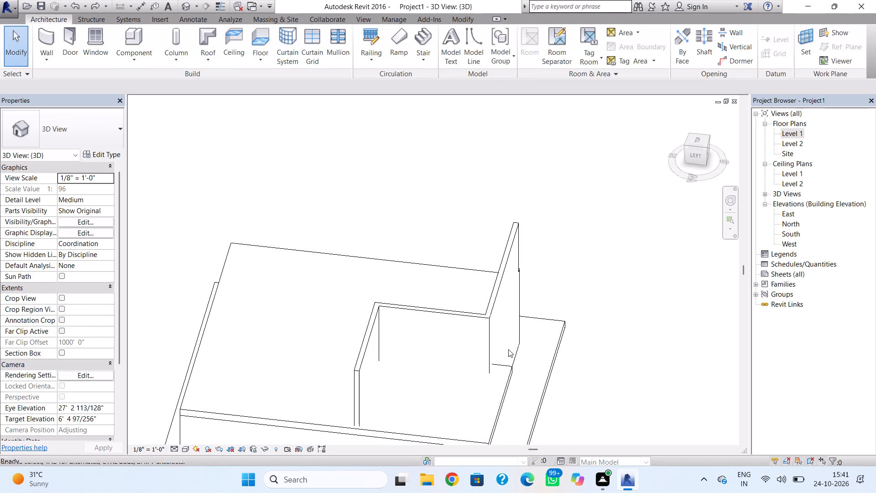
{"action": "key", "text": "ctrl+z"}
{"action": "key", "text": "ctrl+z"}
{"action": "key", "text": "ctrl+z"}
{"action": "key", "text": "ctrl+z"}
{"action": "key", "text": "ctrl+z"}
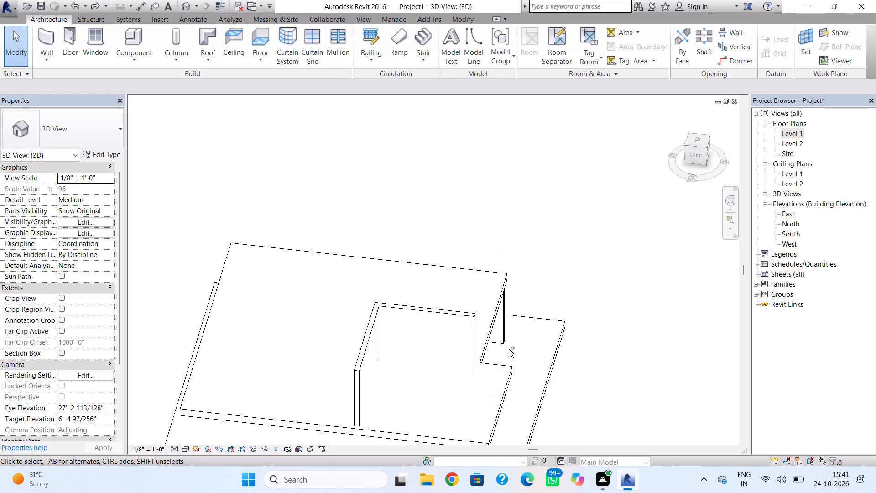
Set the unconnected height of the two walls forming the recessed southwest corner to 12'.
{"action": "left_click", "coordinate": [471, 343]}
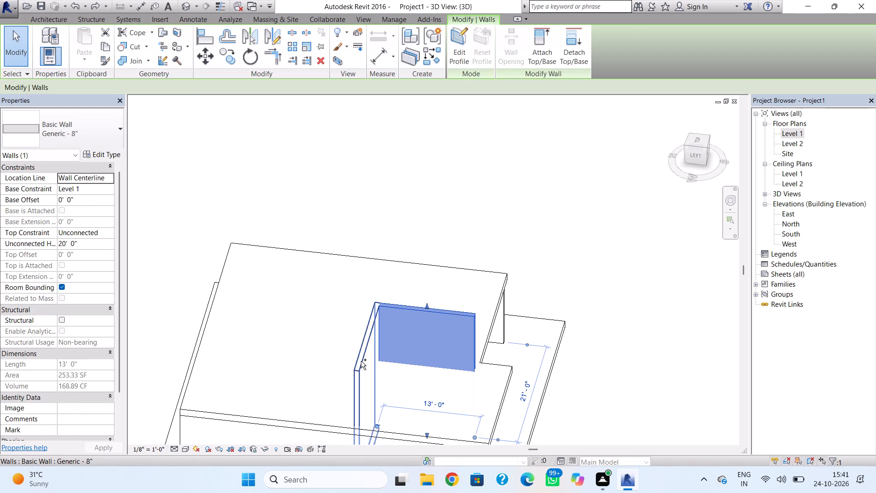
{"action": "left_click", "coordinate": [361, 361], "text": "ctrl"}
{"action": "left_click", "coordinate": [93, 249]}
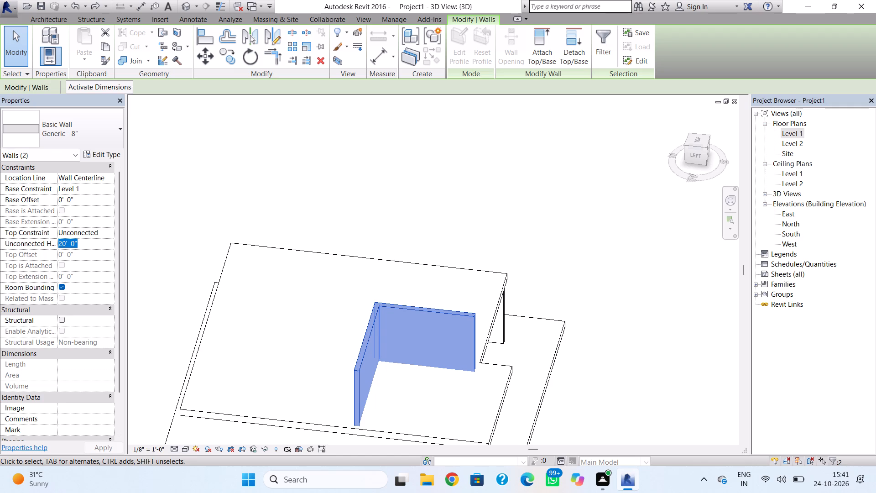
{"action": "type", "text": "12'"}
{"action": "key", "text": "Return"}
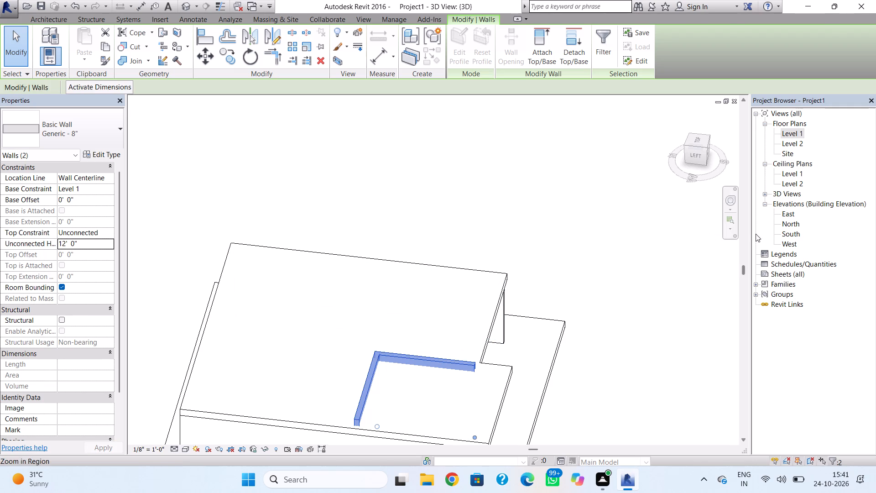
In the East elevation, set the elevation of Level 2 to 12'.
{"action": "left_click", "coordinate": [795, 210]}
{"action": "double_click", "coordinate": [784, 217]}
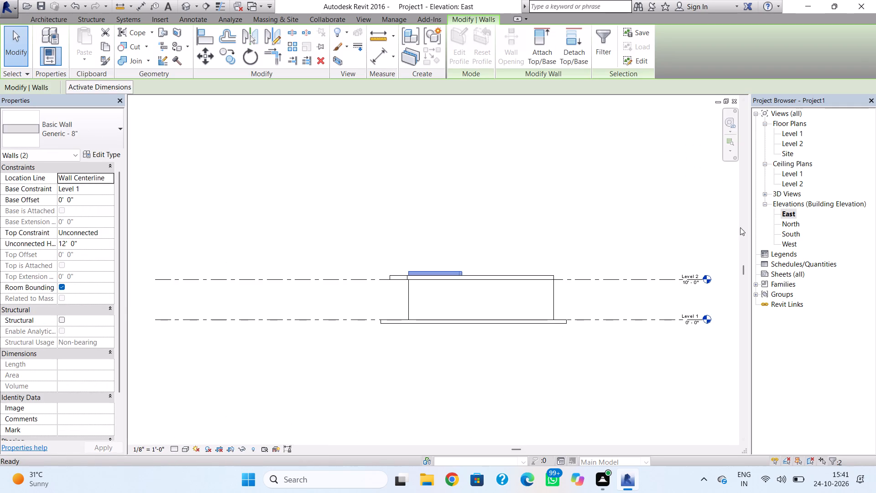
{"action": "left_click", "coordinate": [602, 279]}
{"action": "left_click", "coordinate": [91, 180]}
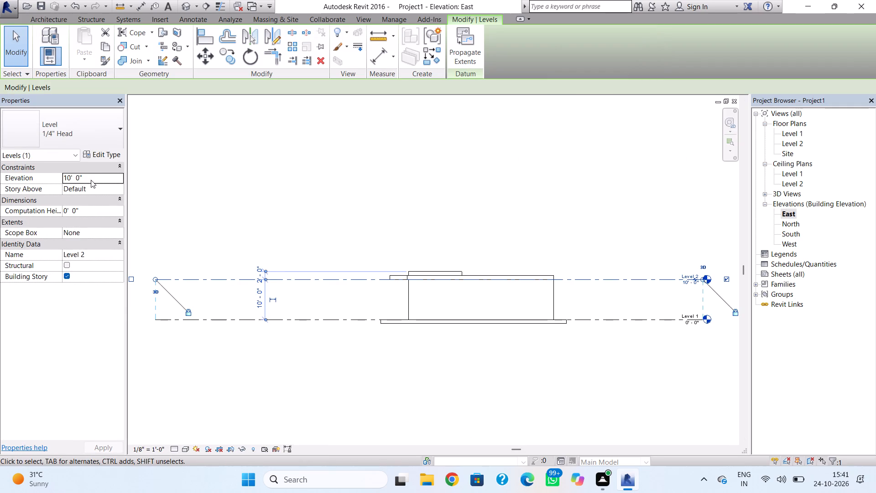
{"action": "type", "text": "12'"}
{"action": "key", "text": "Return"}
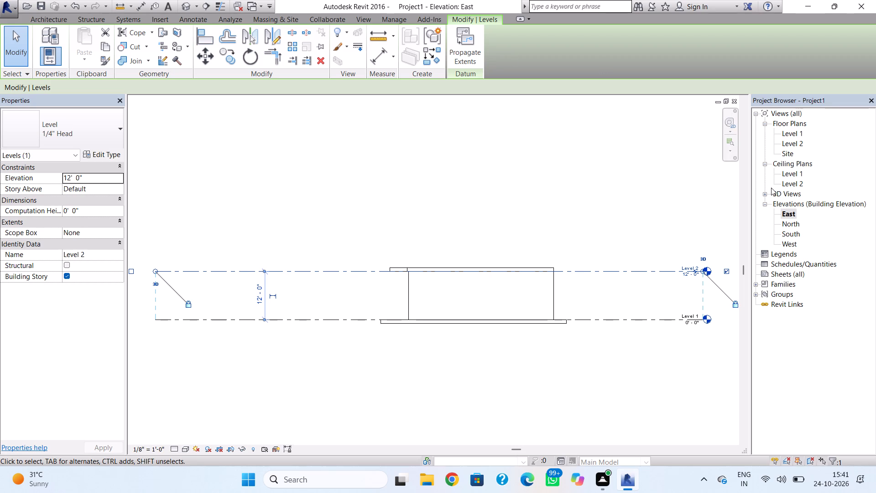
Add two levels above Level 2 by picking existing level lines with a 12' offset, at 24'-0" and 36'-0".
{"action": "left_click", "coordinate": [791, 130]}
{"action": "left_click", "coordinate": [800, 143]}
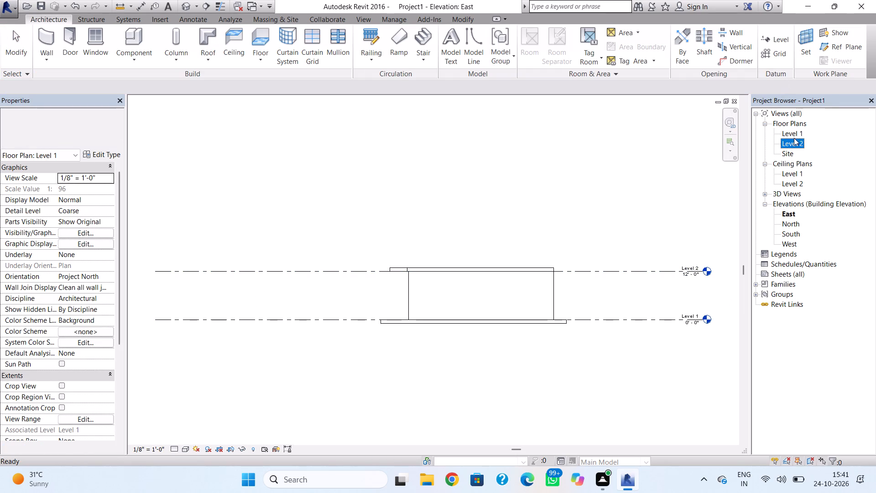
{"action": "left_click", "coordinate": [774, 42]}
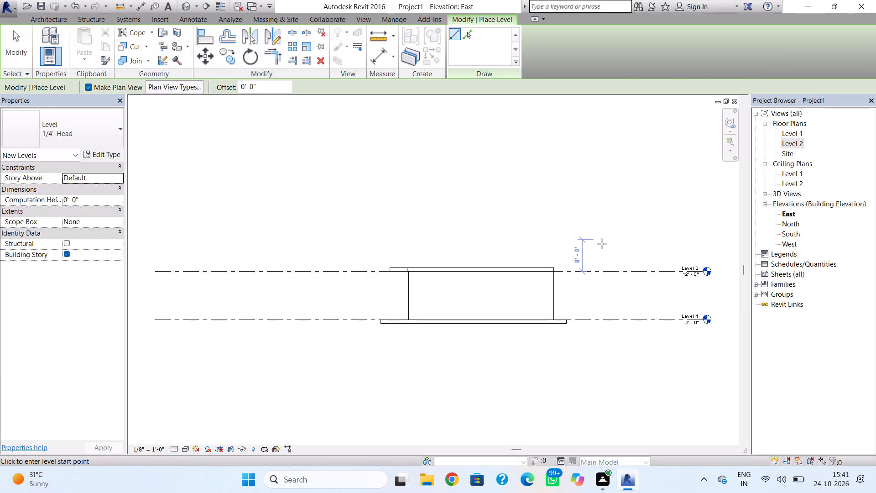
{"action": "left_click", "coordinate": [470, 36]}
{"action": "left_click", "coordinate": [281, 89]}
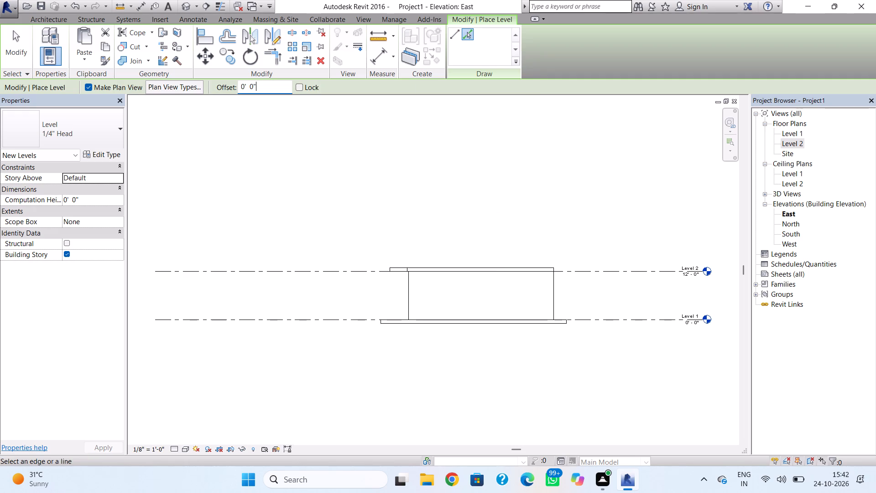
{"action": "left_click_drag", "start_coordinate": [274, 90], "coordinate": [233, 97]}
{"action": "type", "text": "12'"}
{"action": "key", "text": "Return"}
{"action": "left_click", "coordinate": [627, 267]}
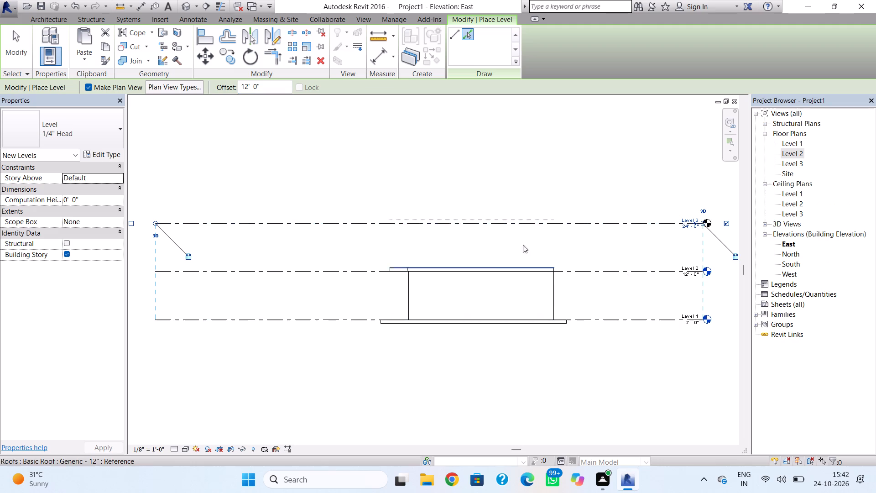
{"action": "left_click", "coordinate": [583, 221]}
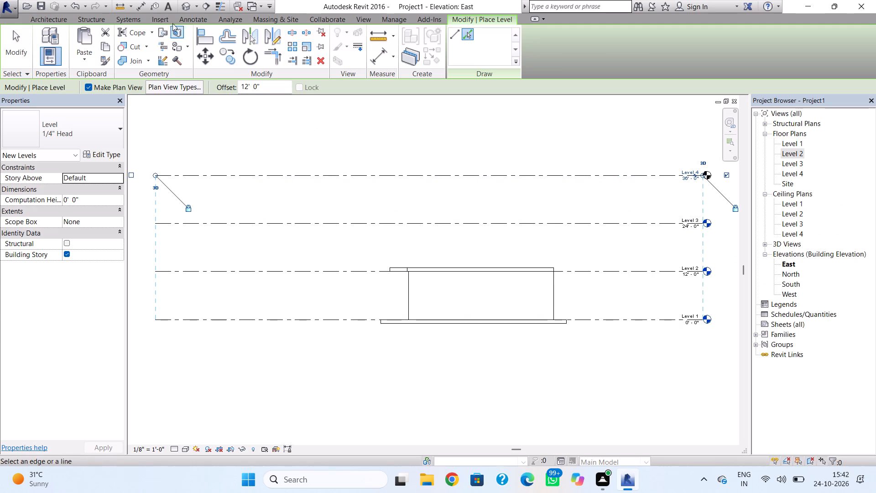
Examine the building in the 3D view from the front, including the recessed corner and roof overhang.
{"action": "left_click", "coordinate": [184, 6]}
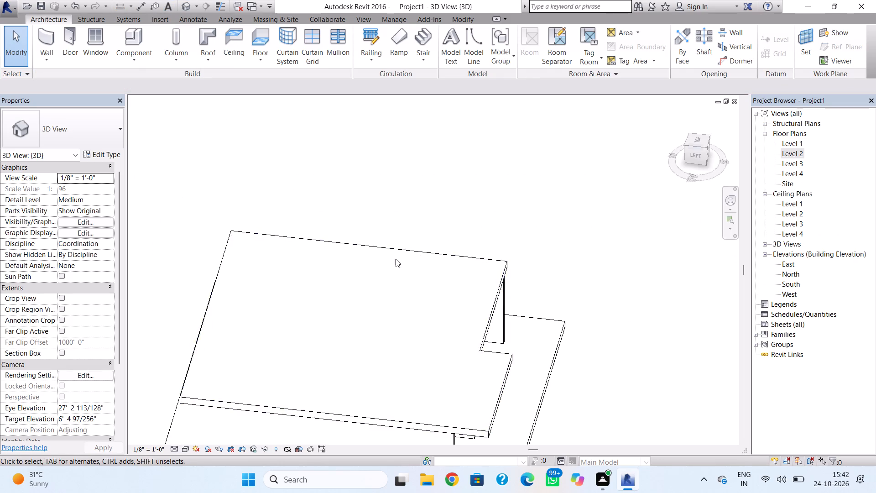
{"action": "scroll", "coordinate": [398, 260], "scroll_direction": "down", "scroll_amount": 5}
{"action": "right_click", "coordinate": [482, 249], "text": "ctrl"}
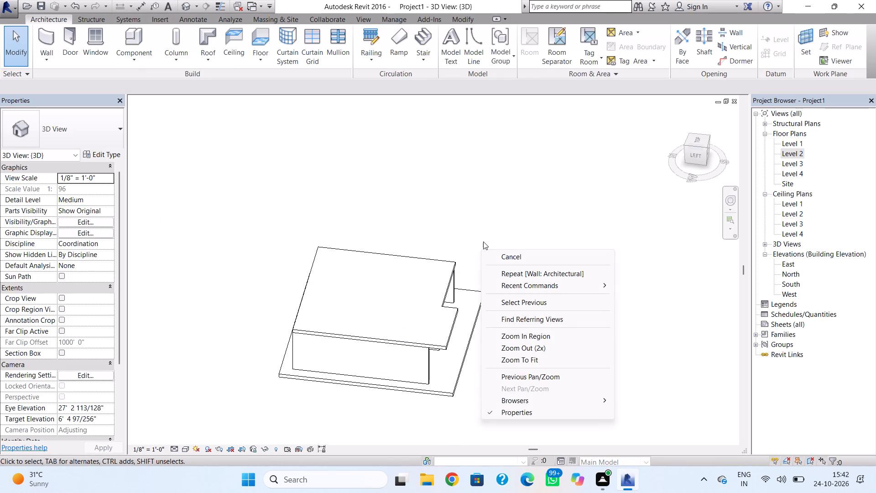
{"action": "key", "text": "Escape"}
{"action": "right_click_drag", "start_coordinate": [487, 254], "coordinate": [314, 175], "text": "shift"}
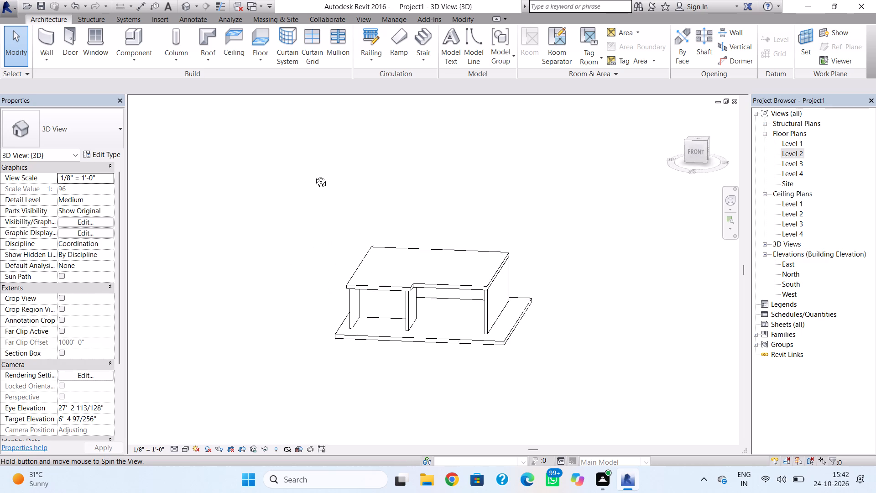
{"action": "right_click_drag", "start_coordinate": [314, 175], "coordinate": [331, 217], "text": "shift"}
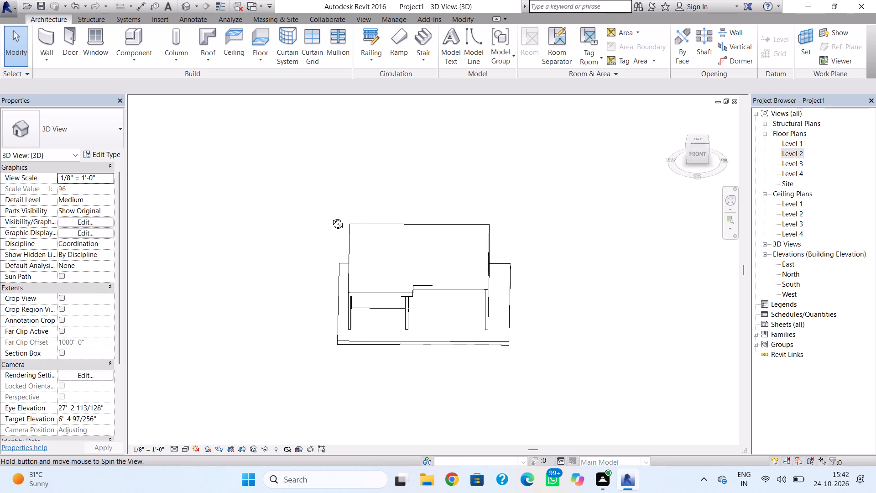
{"action": "right_click_drag", "start_coordinate": [331, 217], "coordinate": [328, 215], "text": "shift"}
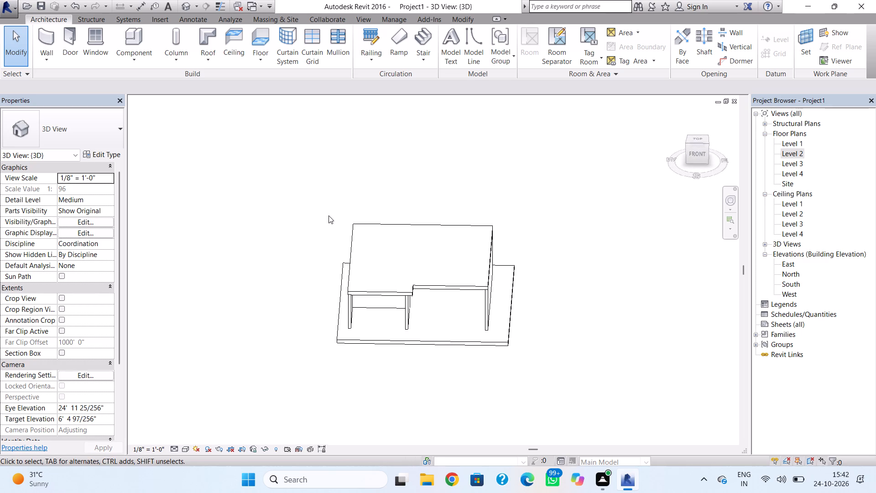
On the Level 2 plan, draw a Generic - 8" wall along the roof's recessed south edge to its southeast corner, using Finish Face: Exterior.
{"action": "left_click", "coordinate": [796, 153]}
{"action": "double_click", "coordinate": [796, 153]}
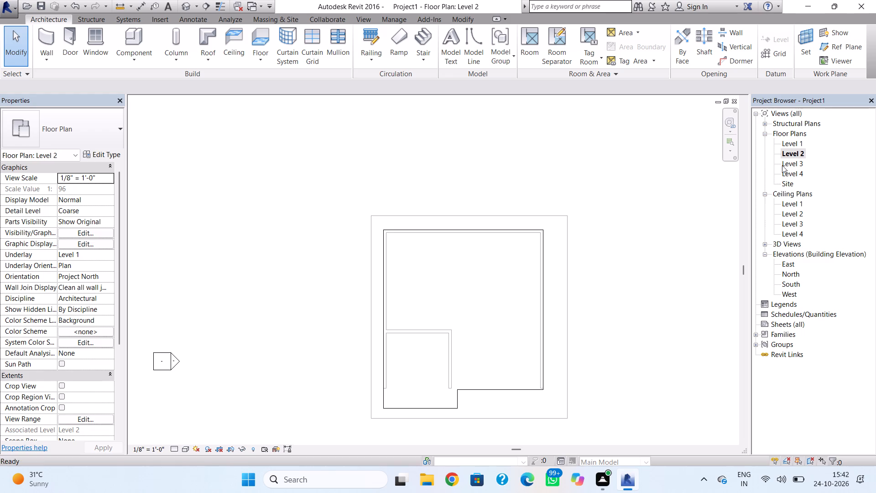
{"action": "middle_click_drag", "start_coordinate": [514, 380], "coordinate": [493, 350]}
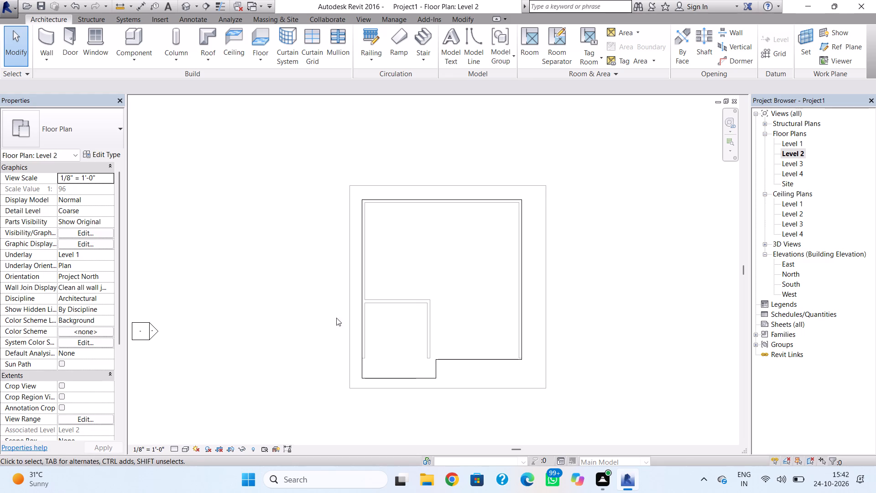
{"action": "left_click", "coordinate": [48, 42]}
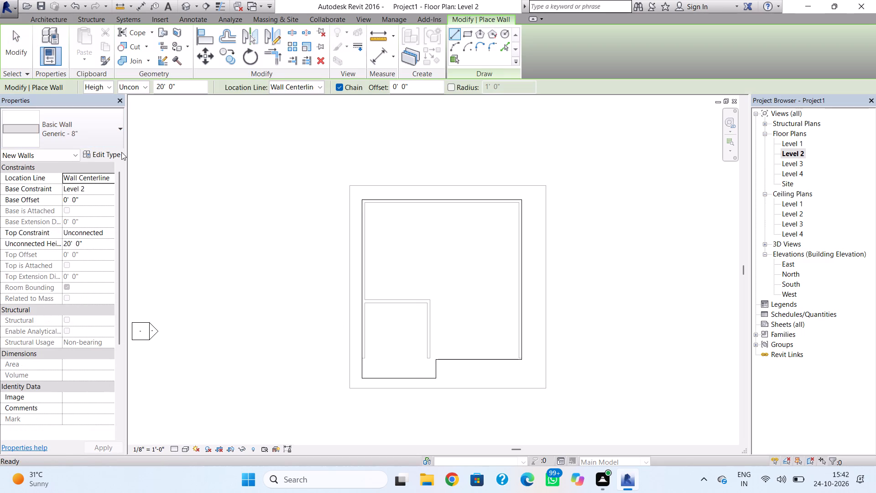
{"action": "scroll", "coordinate": [462, 370], "scroll_direction": "up", "scroll_amount": 7}
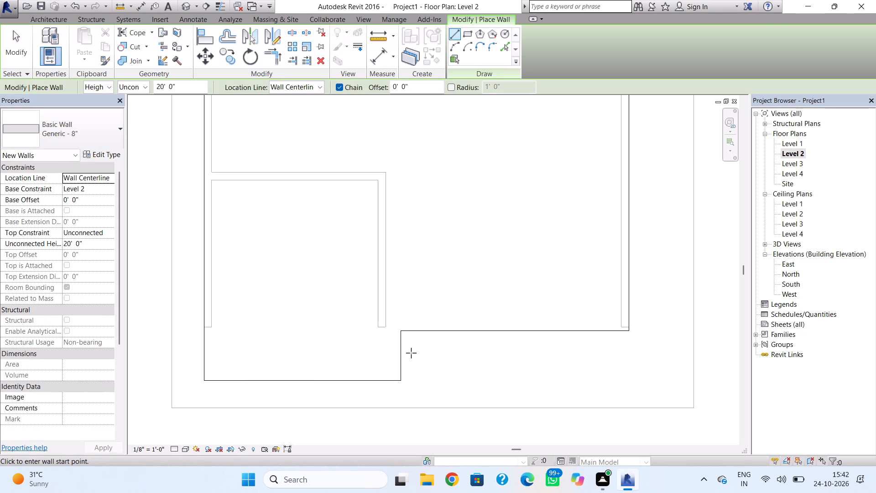
{"action": "left_click", "coordinate": [406, 335]}
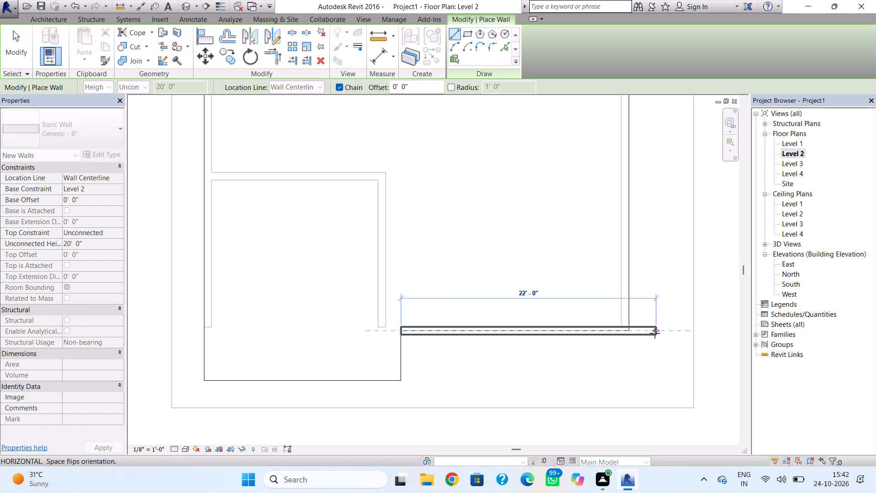
{"action": "key", "text": "Escape"}
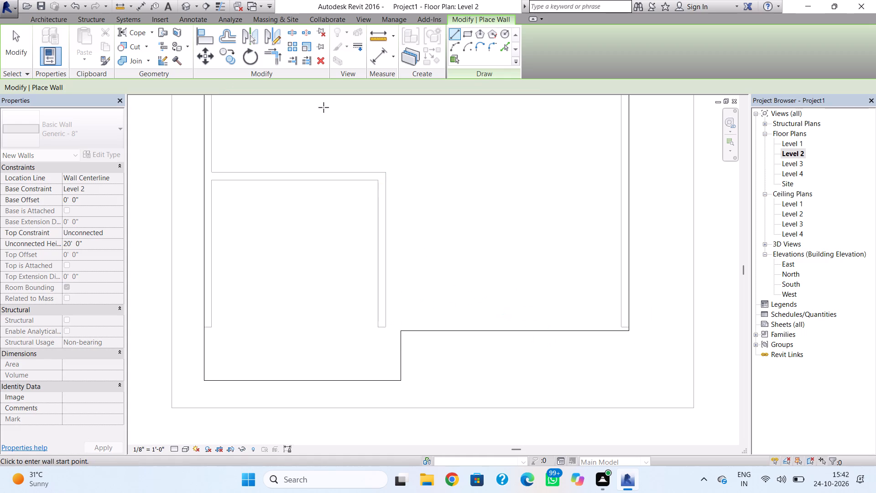
{"action": "left_click", "coordinate": [313, 88]}
{"action": "left_click", "coordinate": [325, 115]}
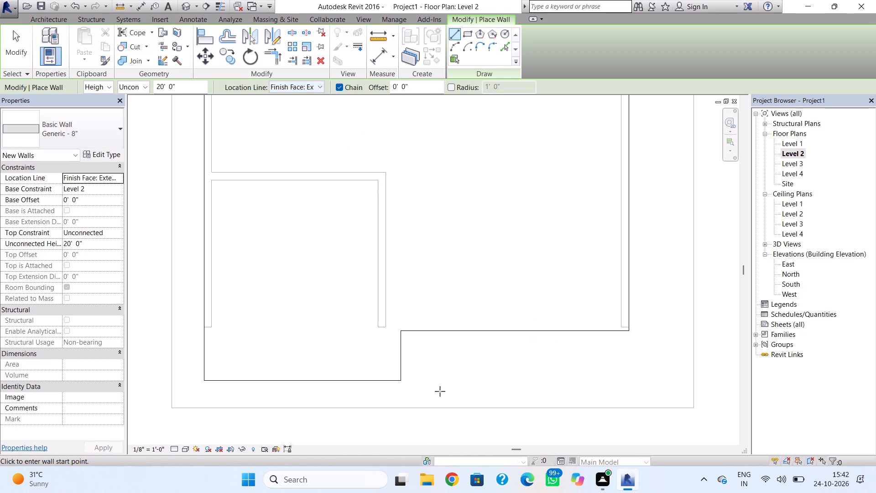
{"action": "left_click", "coordinate": [401, 331]}
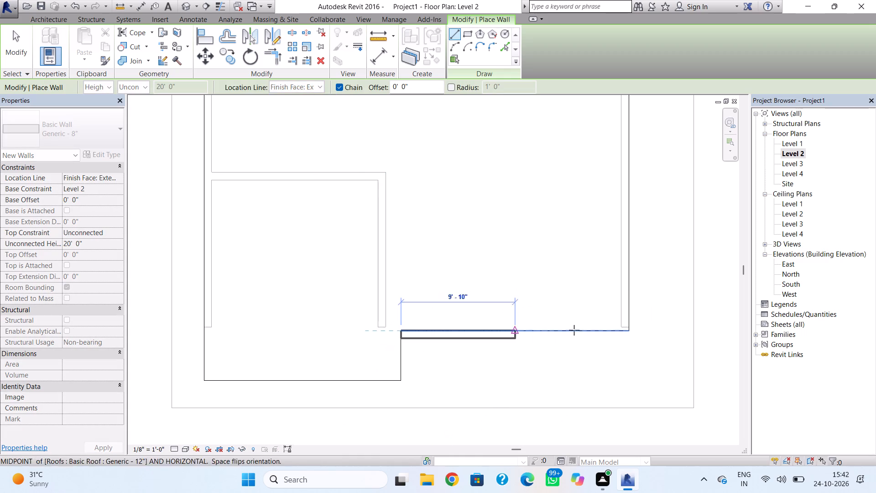
{"action": "scroll", "coordinate": [631, 330], "scroll_direction": "up", "scroll_amount": 11}
{"action": "left_click", "coordinate": [623, 330]}
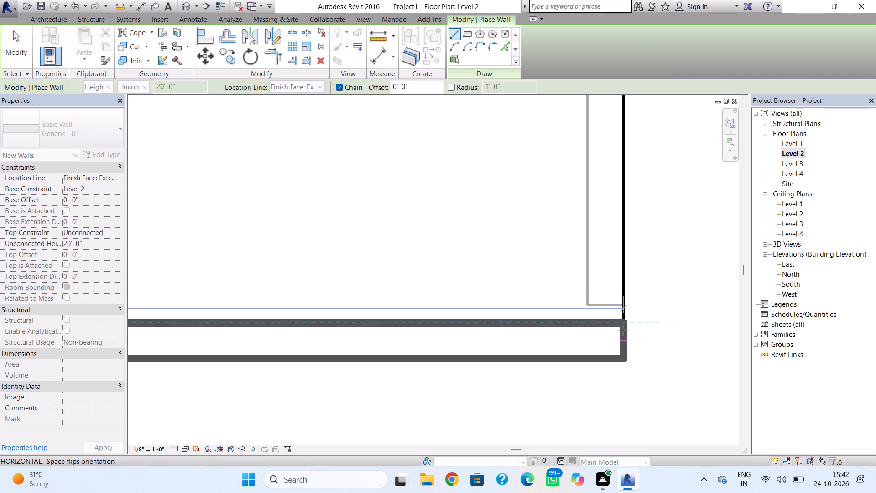
{"action": "key", "text": "Escape"}
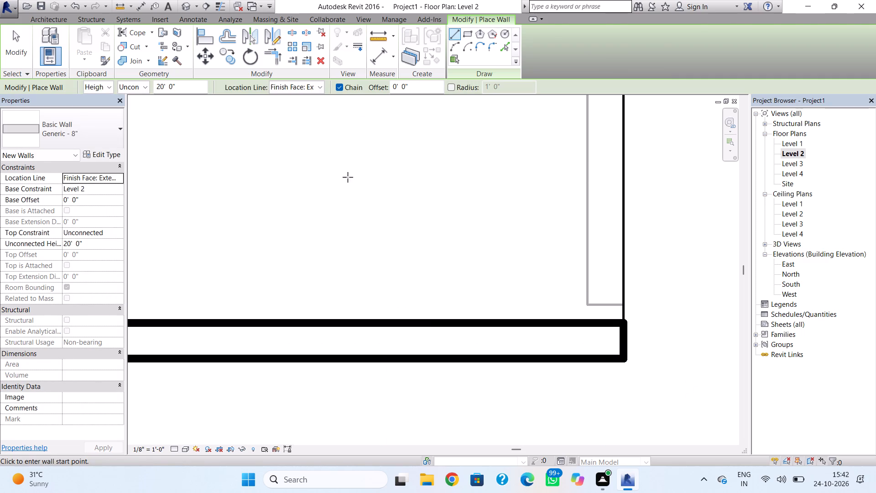
{"action": "key", "text": "Escape"}
In the 3D view, stretch the new south wall's base down to the ground slab, about 12' below Level 2.
{"action": "left_click", "coordinate": [189, 1]}
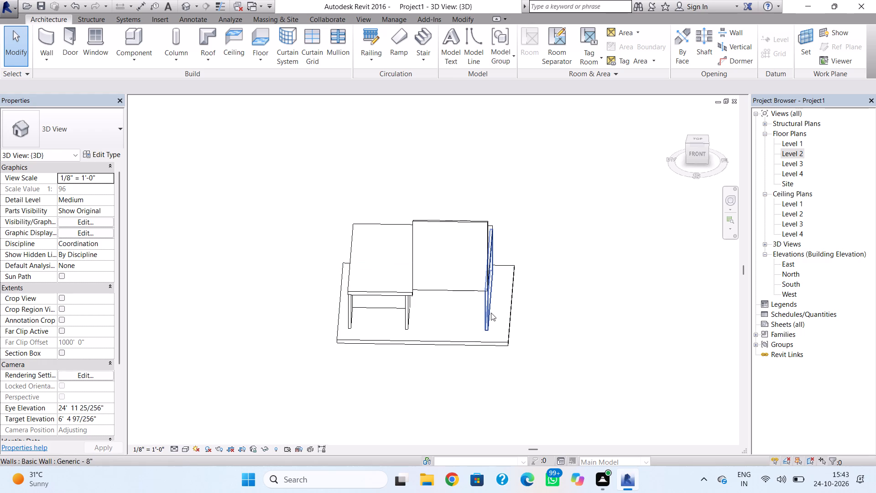
{"action": "right_click_drag", "start_coordinate": [476, 317], "coordinate": [465, 301], "text": "shift"}
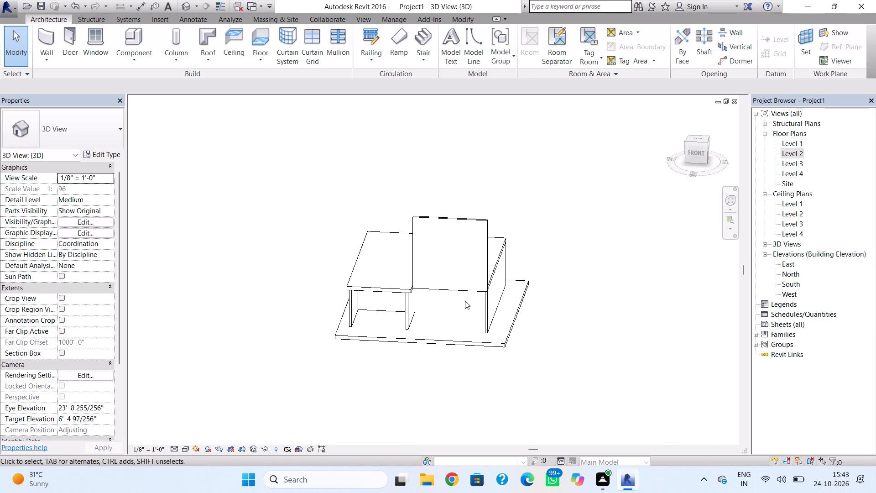
{"action": "left_click", "coordinate": [463, 290]}
{"action": "left_click_drag", "start_coordinate": [448, 295], "coordinate": [449, 323]}
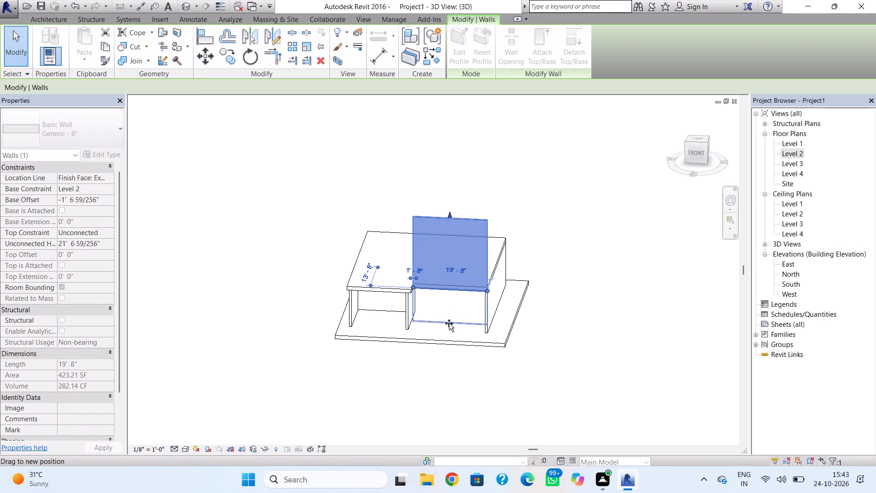
{"action": "left_click_drag", "start_coordinate": [449, 323], "coordinate": [449, 326]}
{"action": "left_click_drag", "start_coordinate": [449, 326], "coordinate": [451, 332]}
{"action": "left_click", "coordinate": [586, 337]}
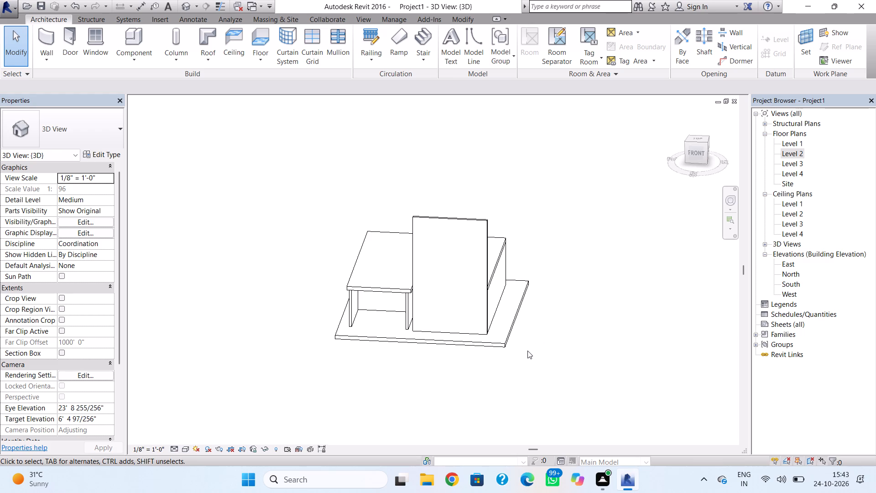
On the Level 2 plan, edit the roof footprint, shifting the overhang's short east edge west to the recess wall's outer face, and attach the highlighted walls.
{"action": "right_click_drag", "start_coordinate": [527, 352], "coordinate": [558, 372]}
{"action": "right_click_drag", "start_coordinate": [558, 372], "coordinate": [547, 390], "text": "shift"}
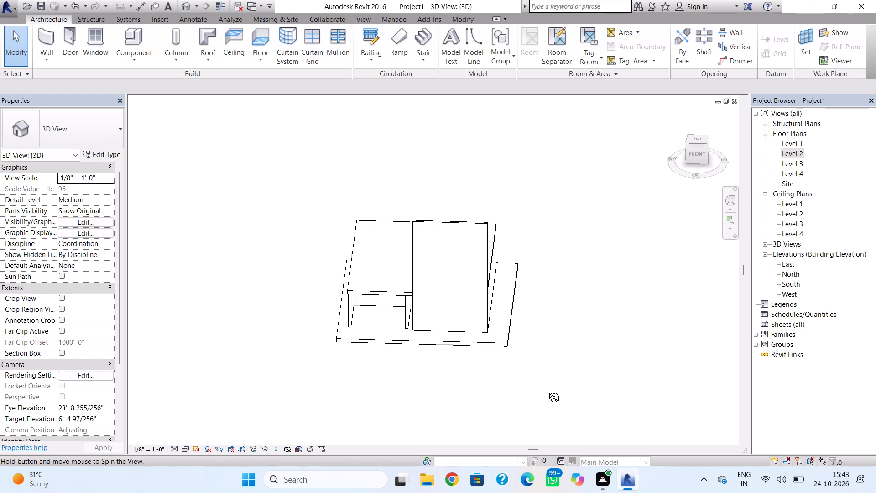
{"action": "right_click_drag", "start_coordinate": [547, 390], "coordinate": [558, 383], "text": "shift"}
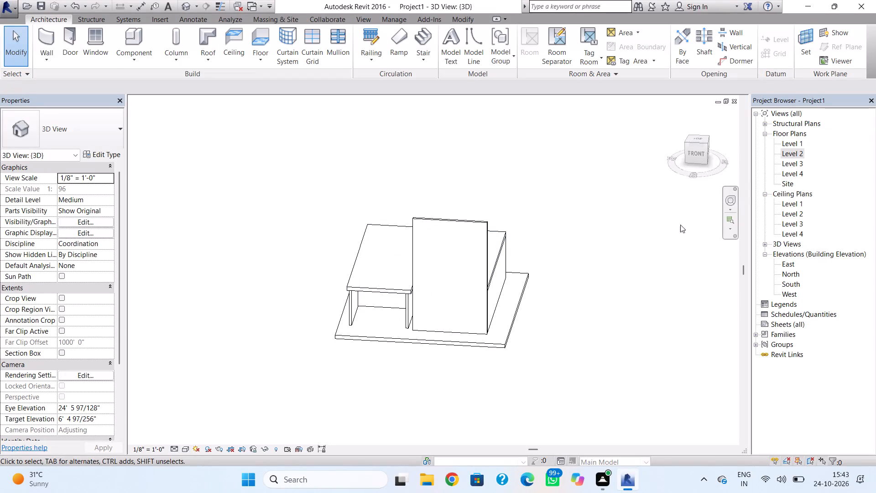
{"action": "double_click", "coordinate": [798, 150]}
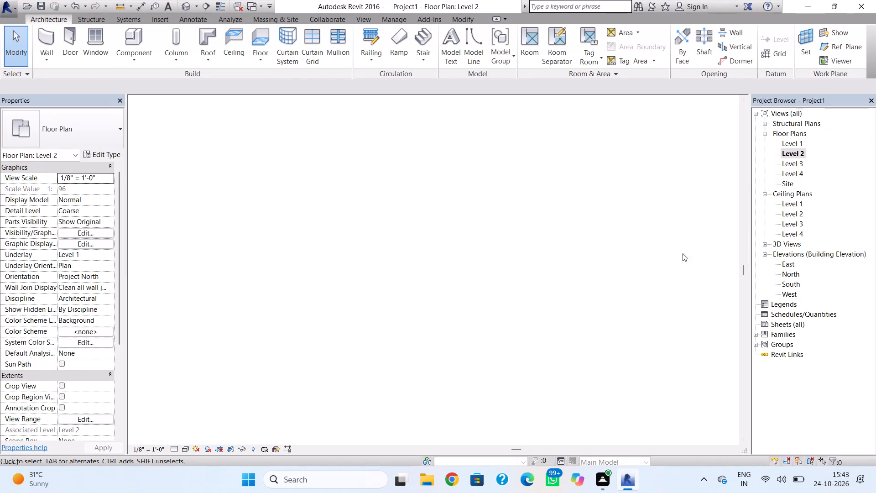
{"action": "scroll", "coordinate": [396, 385], "scroll_direction": "down", "scroll_amount": 8}
{"action": "scroll", "coordinate": [330, 378], "scroll_direction": "down", "scroll_amount": 4}
{"action": "middle_click_drag", "start_coordinate": [349, 379], "coordinate": [437, 369]}
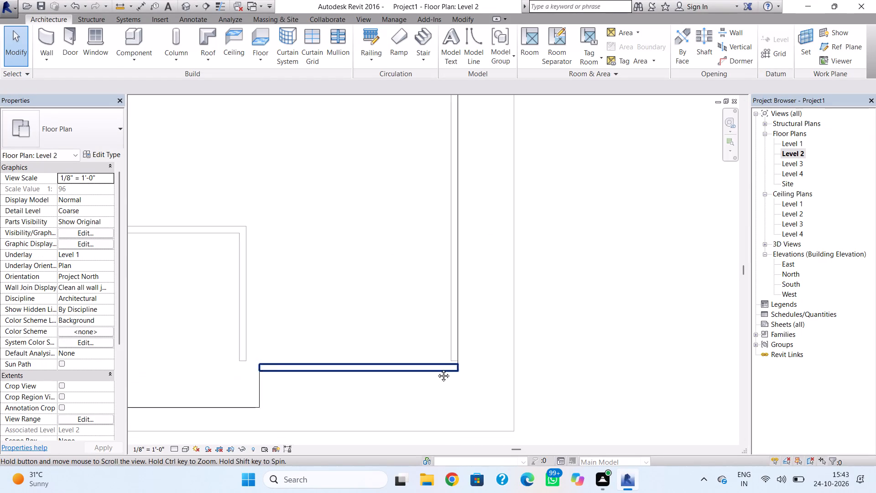
{"action": "middle_click_drag", "start_coordinate": [437, 369], "coordinate": [495, 364]}
{"action": "double_click", "coordinate": [349, 399]}
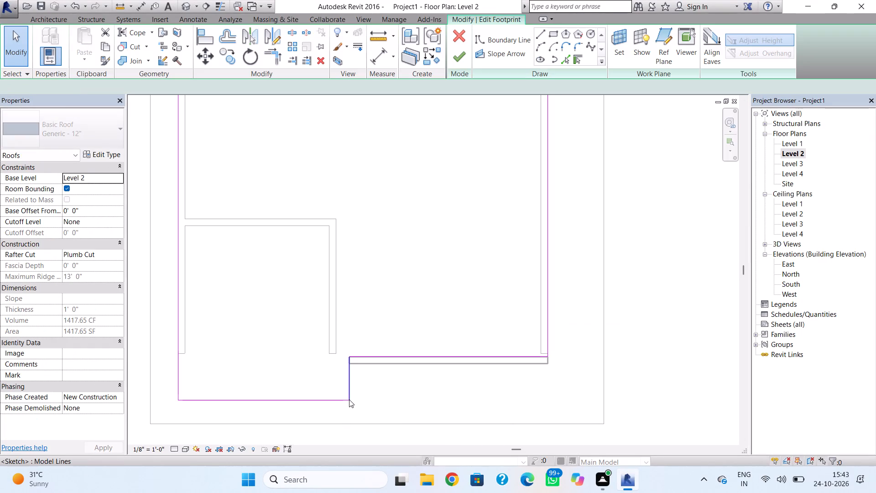
{"action": "key", "text": "Left"}
{"action": "key", "text": "Left"}
{"action": "key", "text": "Left"}
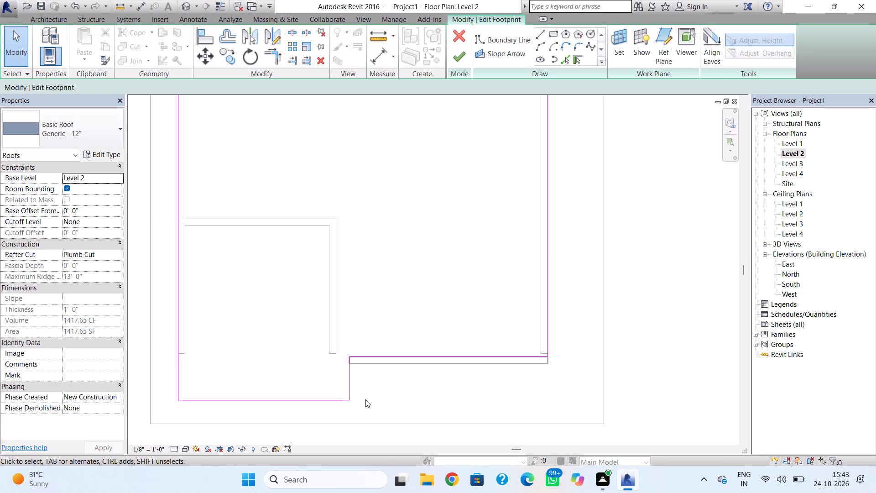
{"action": "left_click", "coordinate": [349, 382]}
{"action": "key", "text": "Left"}
{"action": "key", "text": "Left"}
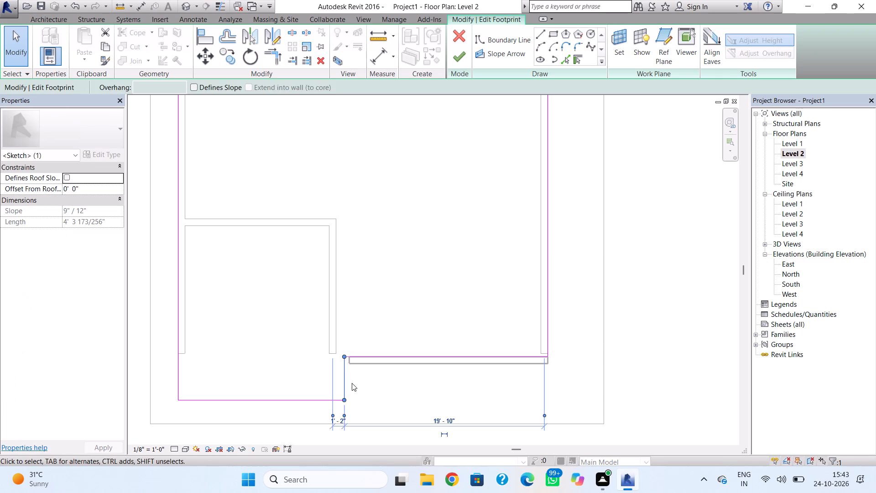
{"action": "key", "text": "Left"}
{"action": "key", "text": "Left"}
{"action": "key", "text": "Left"}
{"action": "scroll", "coordinate": [341, 371], "scroll_direction": "up", "scroll_amount": 4}
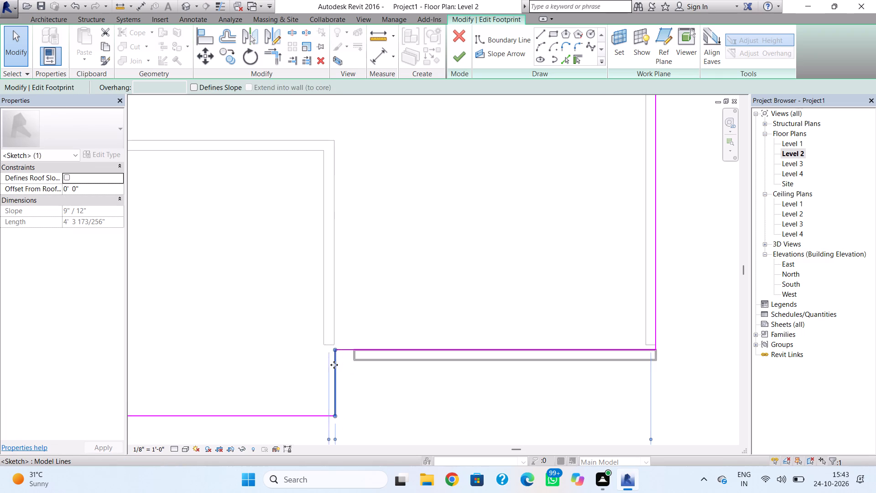
{"action": "scroll", "coordinate": [334, 365], "scroll_direction": "up", "scroll_amount": 7}
{"action": "key", "text": "Left"}
{"action": "scroll", "coordinate": [336, 345], "scroll_direction": "up", "scroll_amount": 1}
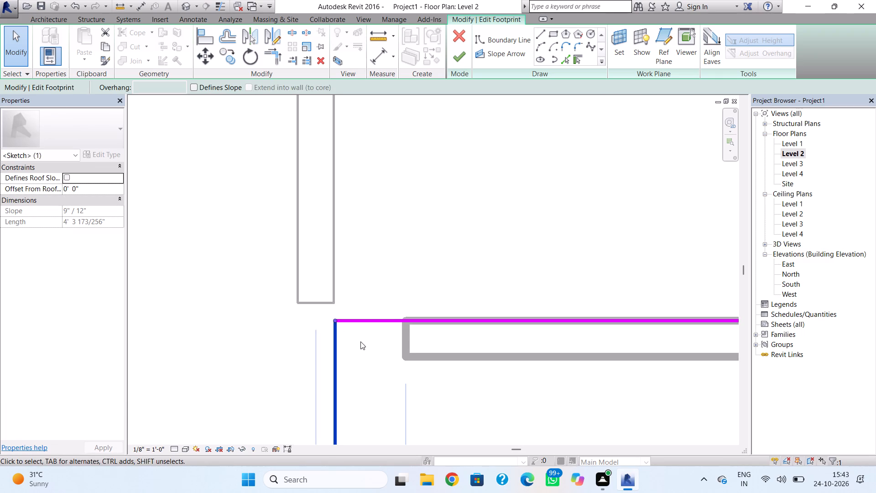
{"action": "left_click", "coordinate": [458, 57]}
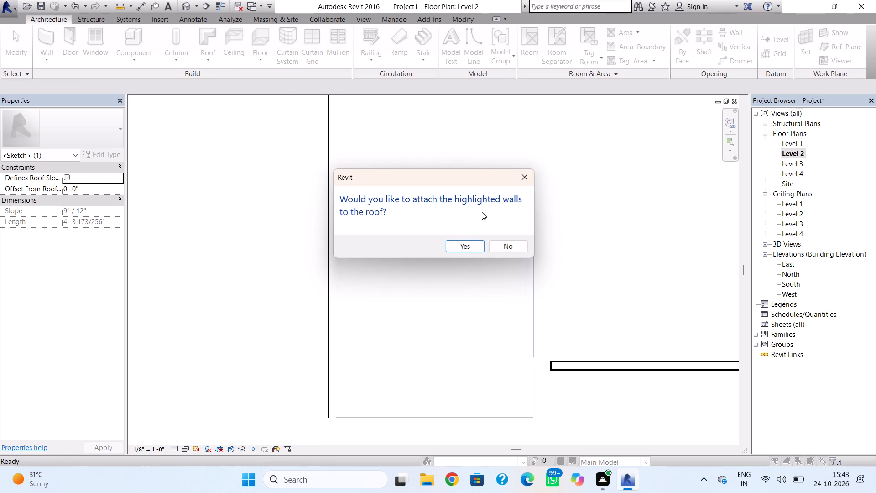
{"action": "left_click", "coordinate": [468, 245]}
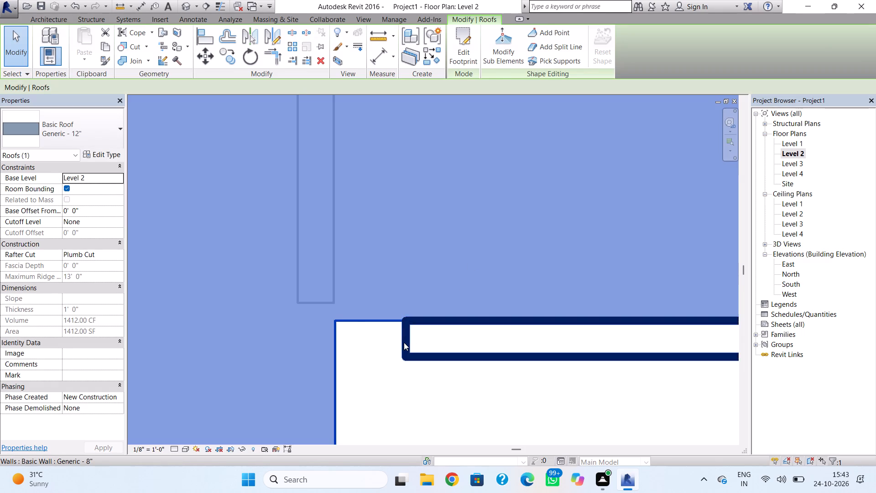
Extend the south wall's west end to the inner corner of the revised roof edge.
{"action": "left_click", "coordinate": [404, 342]}
{"action": "left_click_drag", "start_coordinate": [404, 343], "coordinate": [382, 342]}
{"action": "left_click", "coordinate": [475, 351]}
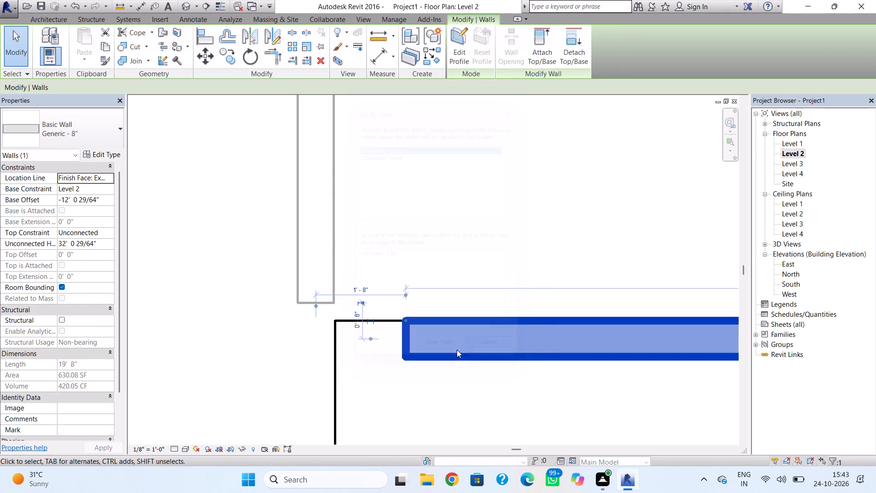
{"action": "left_click_drag", "start_coordinate": [403, 319], "coordinate": [344, 322]}
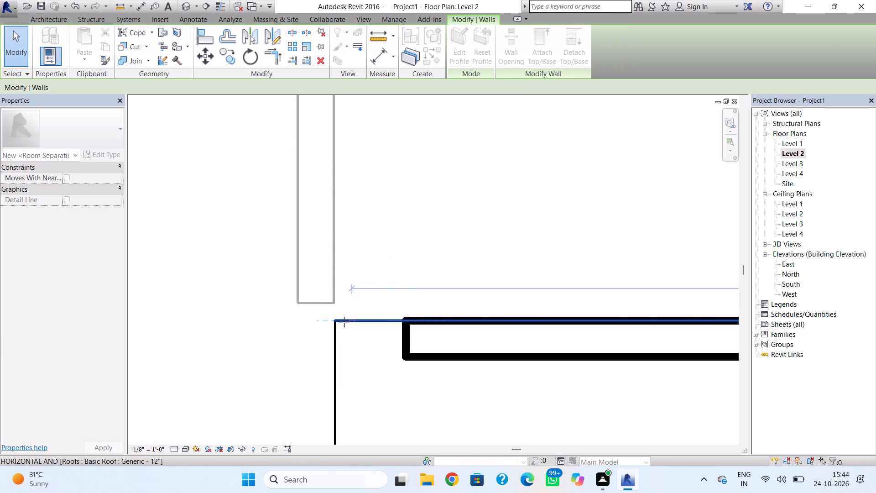
{"action": "left_click_drag", "start_coordinate": [344, 322], "coordinate": [336, 322]}
{"action": "left_click", "coordinate": [401, 397]}
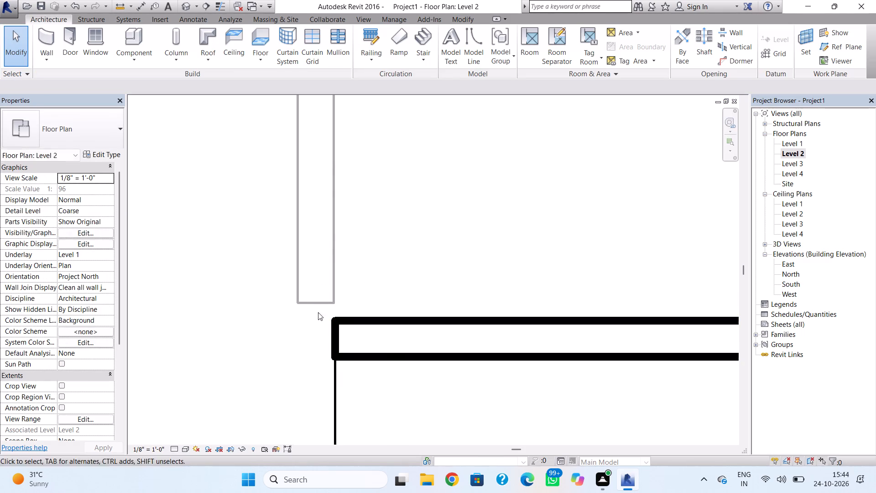
Inspect the extended south wall against the overhang in the 3D view, and open the Level 1 floor plan.
{"action": "left_click", "coordinate": [182, 7]}
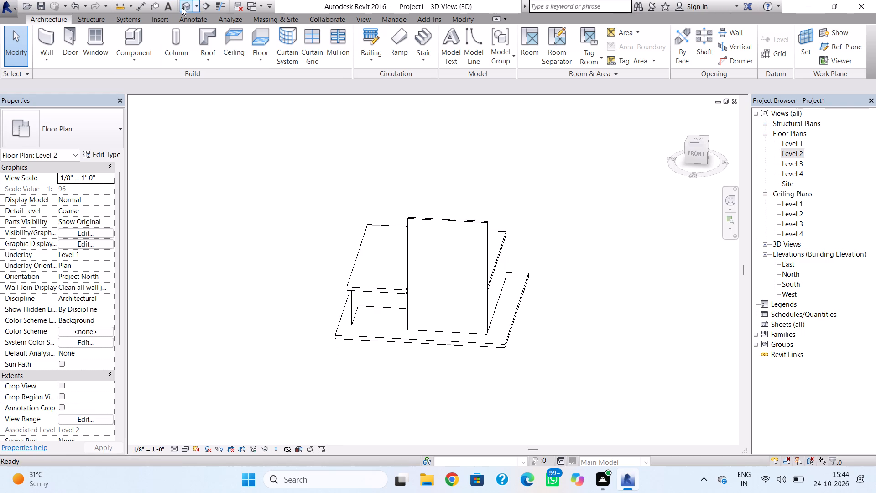
{"action": "scroll", "coordinate": [370, 304], "scroll_direction": "up", "scroll_amount": 5}
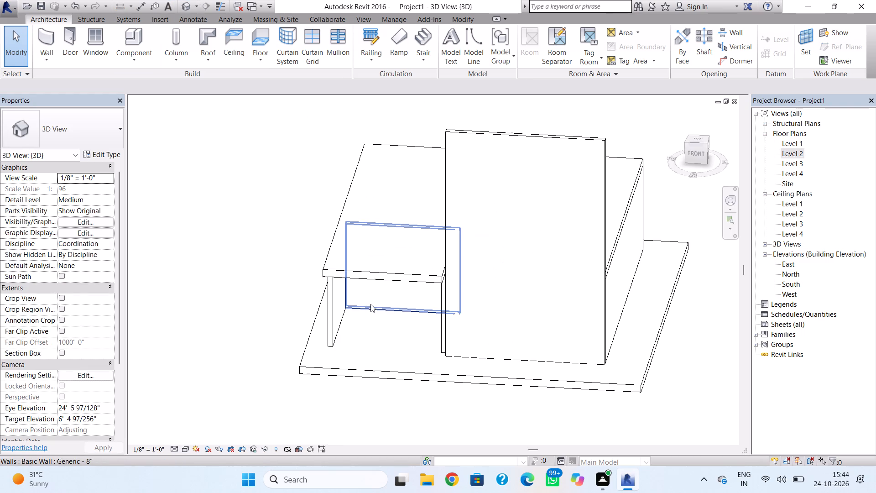
{"action": "right_click_drag", "start_coordinate": [369, 306], "coordinate": [483, 345], "text": "shift"}
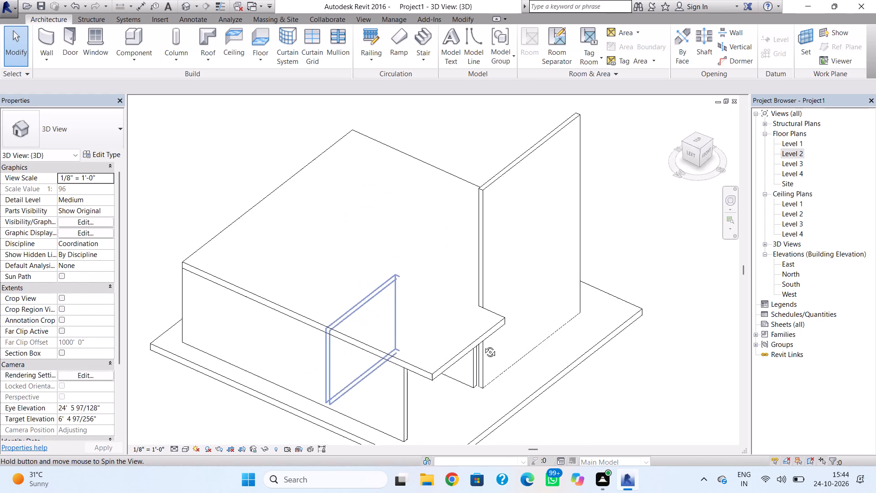
{"action": "right_click_drag", "start_coordinate": [483, 345], "coordinate": [448, 291], "text": "shift"}
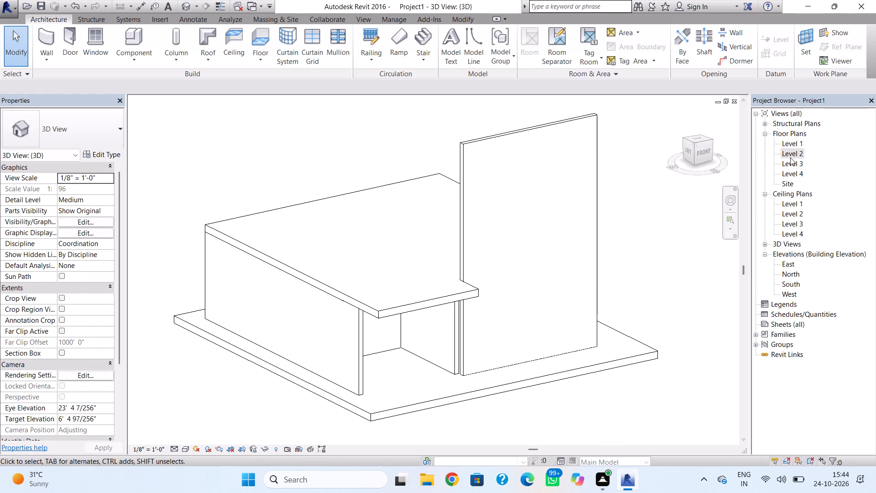
{"action": "double_click", "coordinate": [792, 154]}
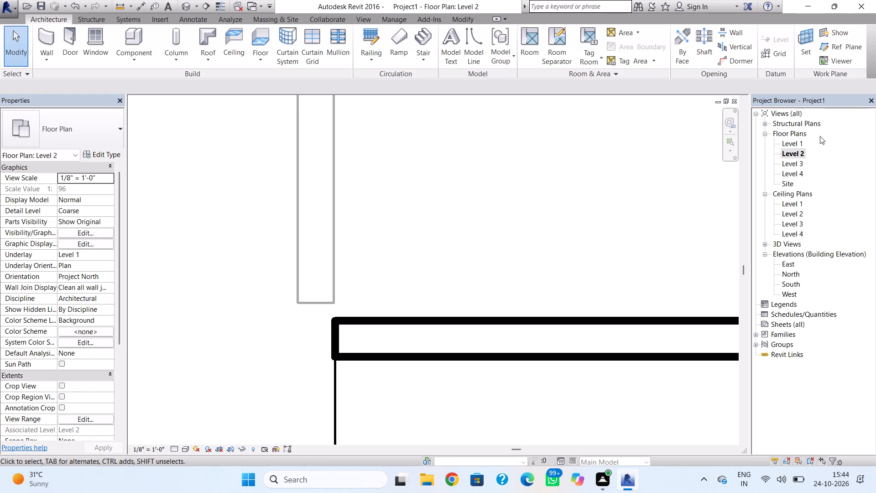
{"action": "left_click", "coordinate": [789, 145]}
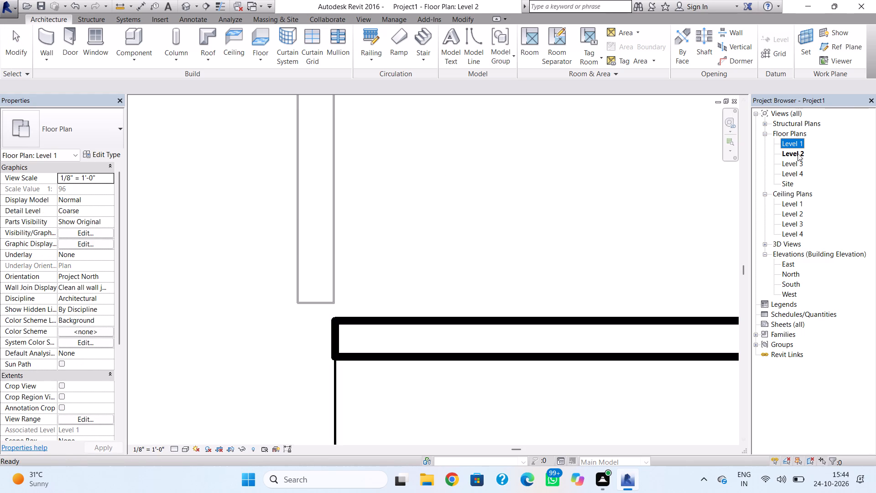
{"action": "double_click", "coordinate": [794, 145]}
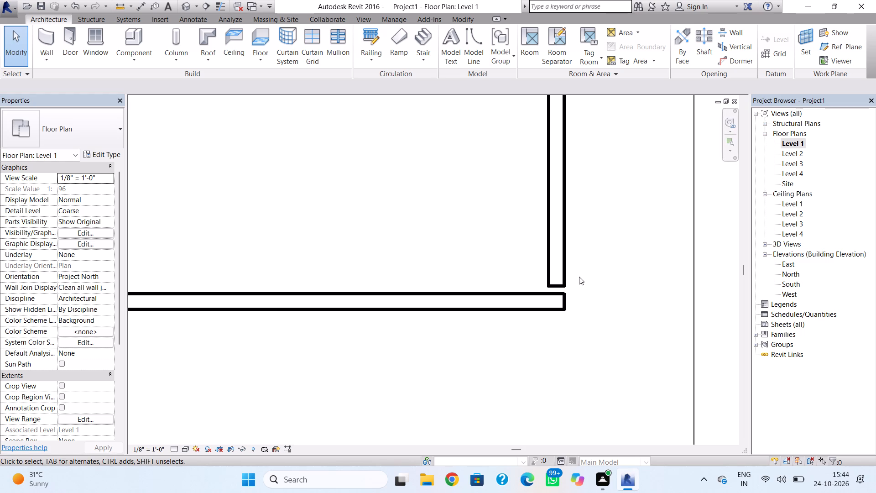
Nudge the east wall south to meet the south wall at the southeast corner, making it 36' 8" long.
{"action": "left_click", "coordinate": [567, 282]}
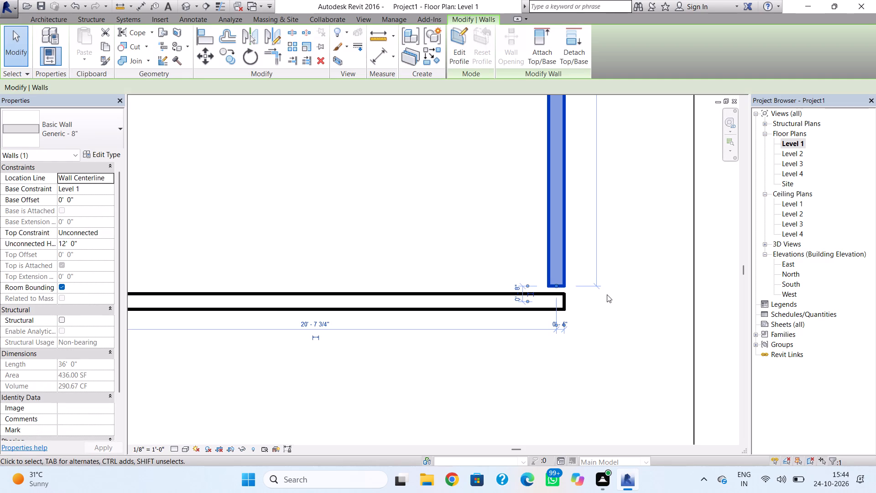
{"action": "key", "text": "Down"}
{"action": "key", "text": "Down"}
{"action": "key", "text": "Down"}
{"action": "key", "text": "Down"}
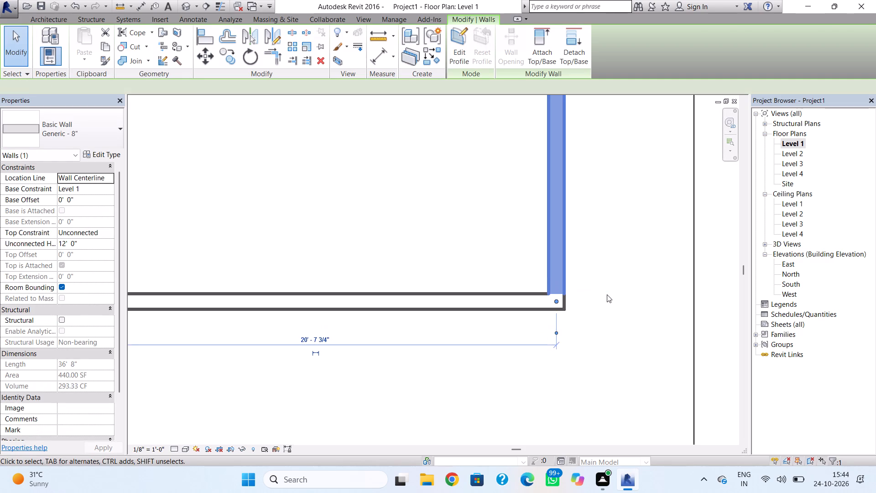
{"action": "left_click", "coordinate": [607, 294]}
Extend the south wall's west end to the recess wall's centerline, making it 21' long and joining the two walls at the corner.
{"action": "scroll", "coordinate": [543, 304], "scroll_direction": "down", "scroll_amount": 5}
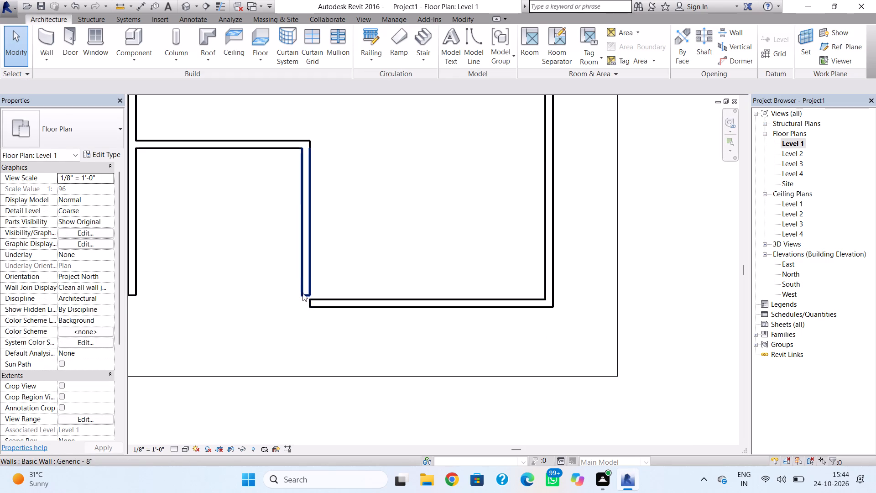
{"action": "scroll", "coordinate": [302, 293], "scroll_direction": "up", "scroll_amount": 5}
{"action": "left_click", "coordinate": [303, 293]}
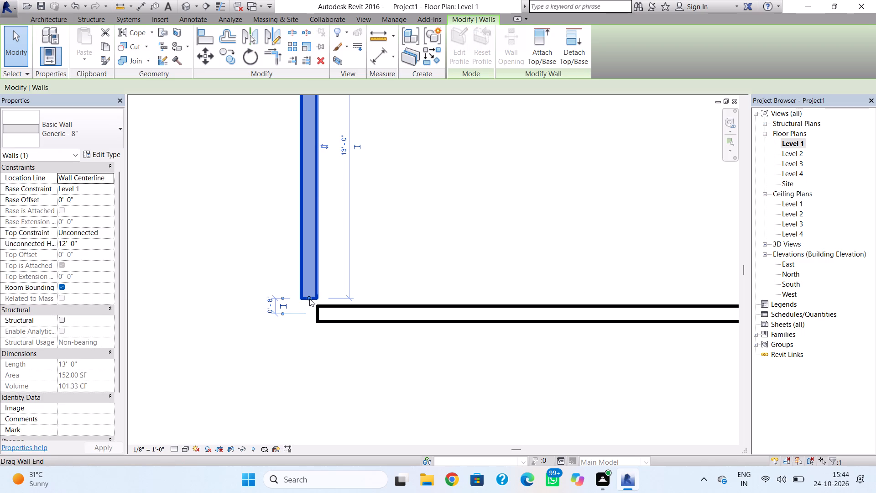
{"action": "left_click", "coordinate": [308, 298]}
{"action": "left_click", "coordinate": [317, 307]}
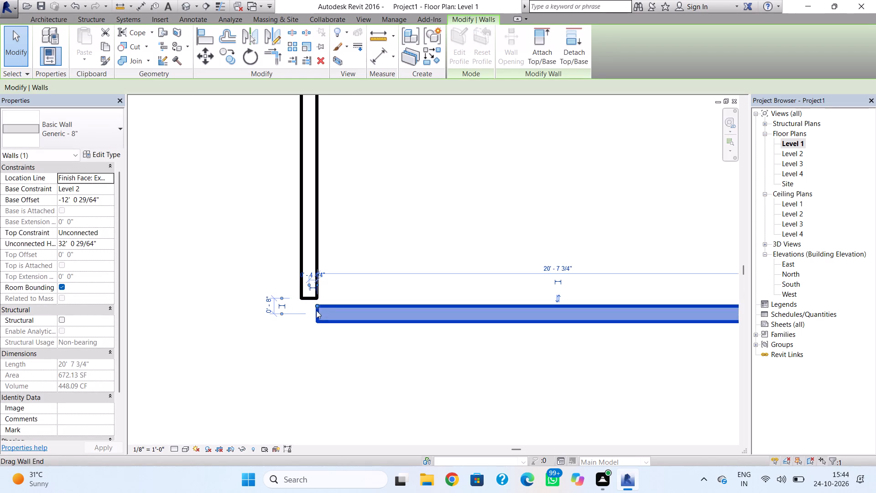
{"action": "left_click_drag", "start_coordinate": [315, 305], "coordinate": [306, 303]}
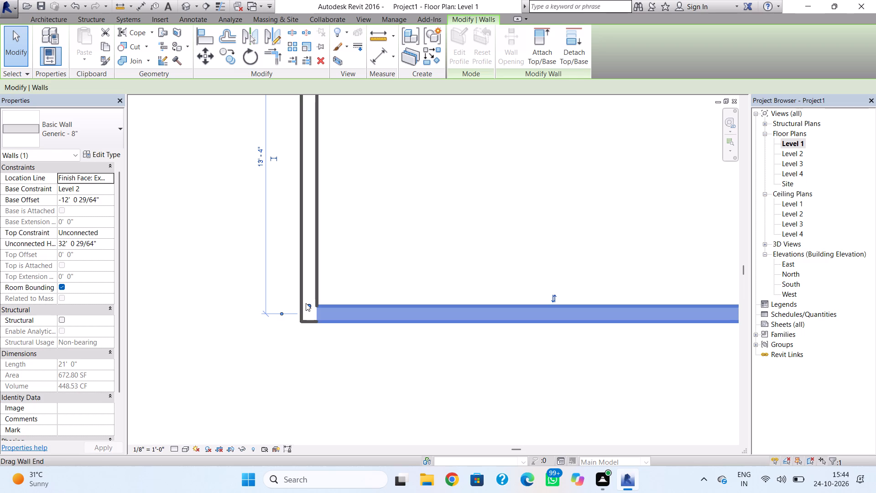
{"action": "left_click", "coordinate": [392, 287]}
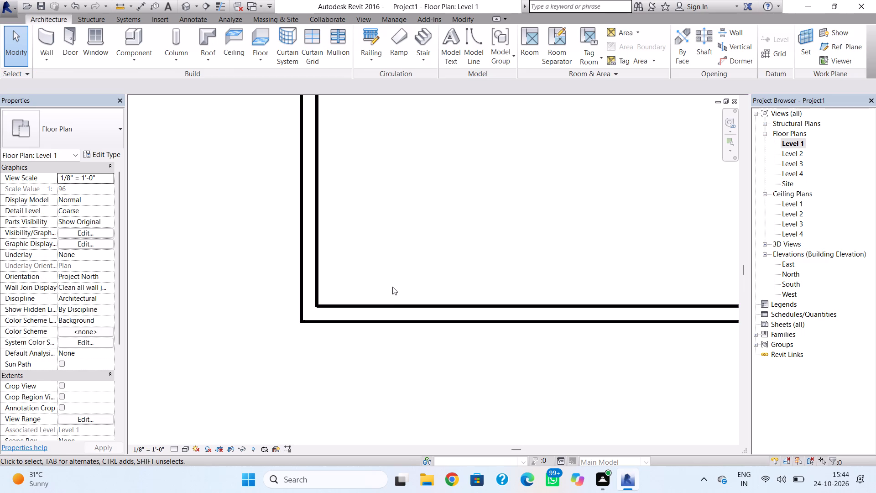
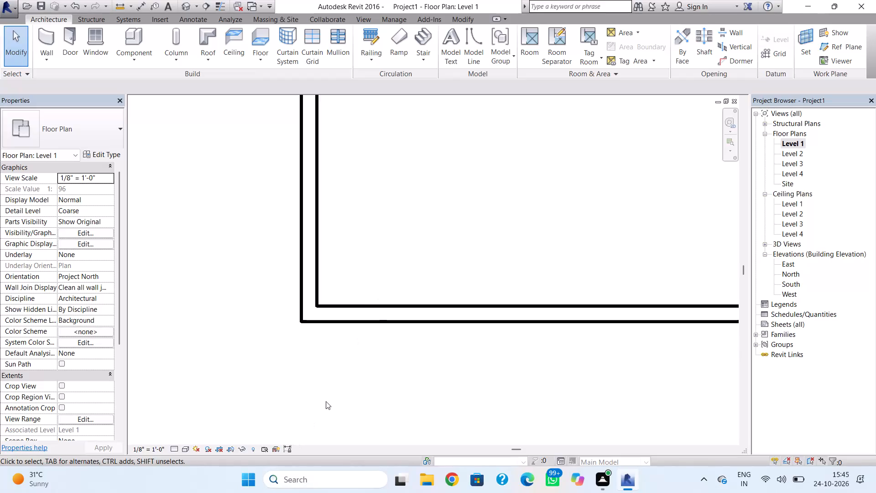
Check the joined south and recess walls in plan, and open the 3D view of the building.
{"action": "scroll", "coordinate": [364, 340], "scroll_direction": "down", "scroll_amount": 5}
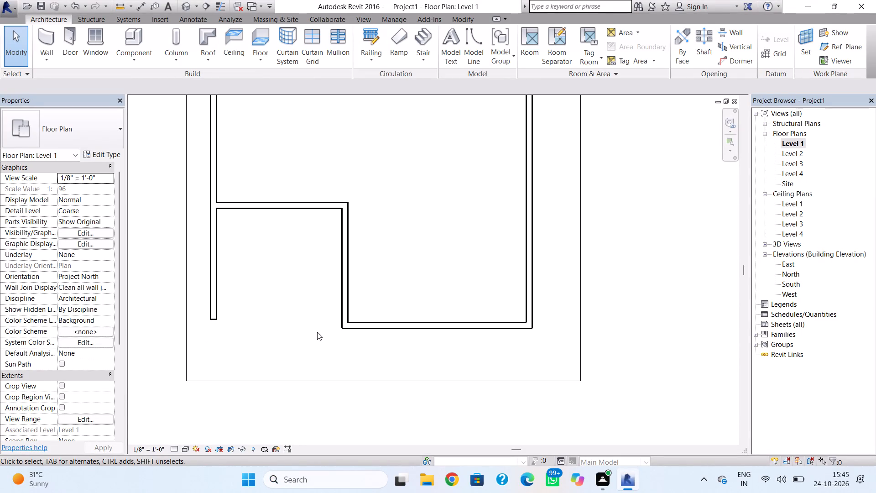
{"action": "left_click", "coordinate": [187, 2]}
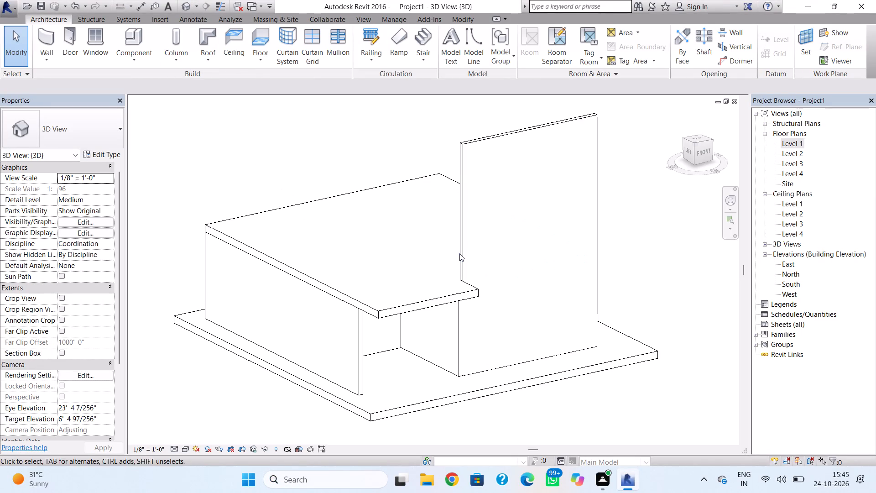
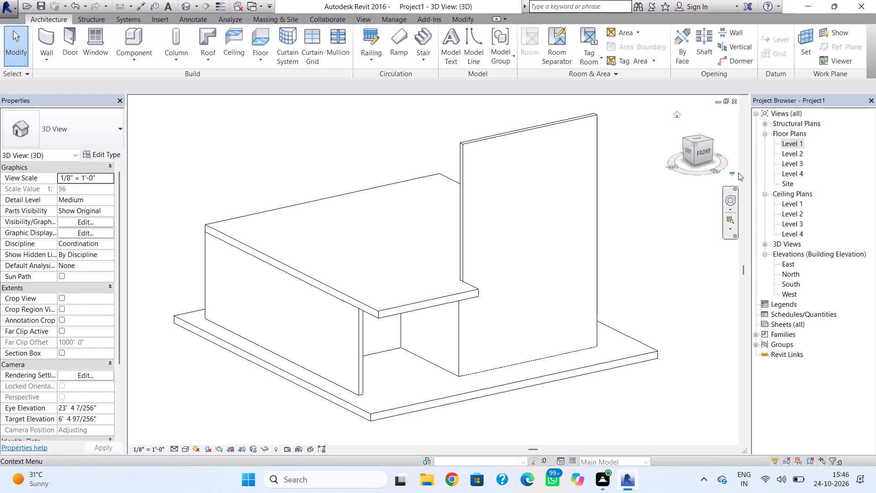
In the Level 2 floor plan, draw a straight Generic - 8" wall about 15'-4" long across the southwest recess, ending at its east wall.
{"action": "double_click", "coordinate": [786, 155]}
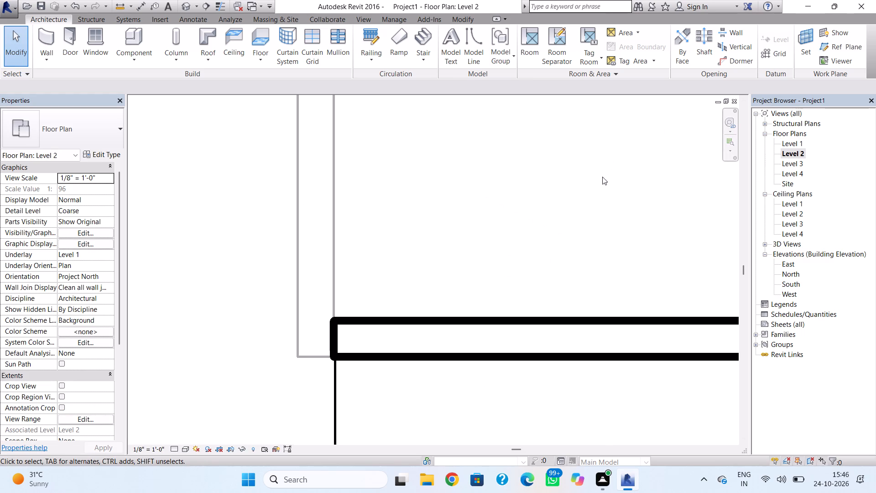
{"action": "scroll", "coordinate": [478, 240], "scroll_direction": "down", "scroll_amount": 2}
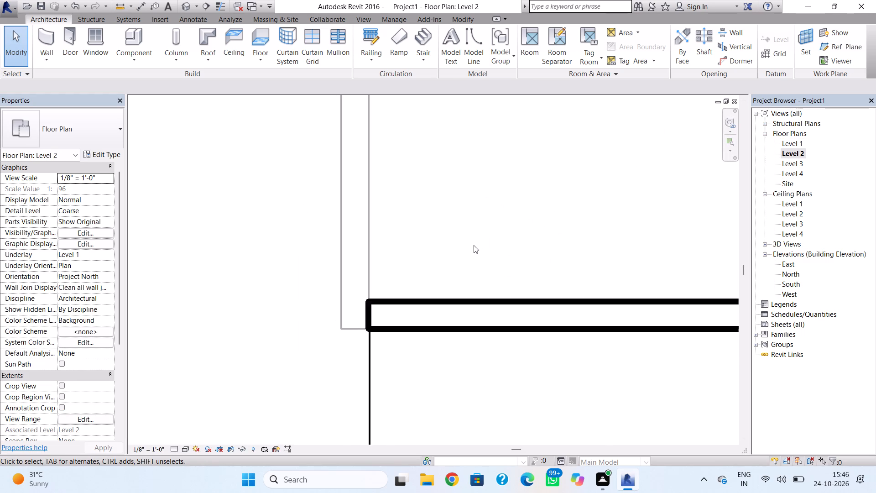
{"action": "scroll", "coordinate": [474, 245], "scroll_direction": "down", "scroll_amount": 16}
{"action": "middle_click_drag", "start_coordinate": [455, 281], "coordinate": [449, 296]}
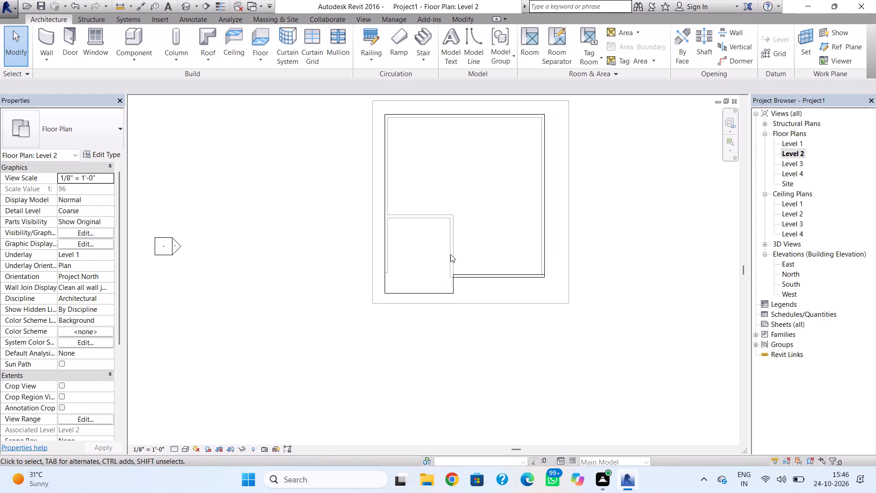
{"action": "left_click", "coordinate": [463, 276]}
{"action": "key", "text": "Escape"}
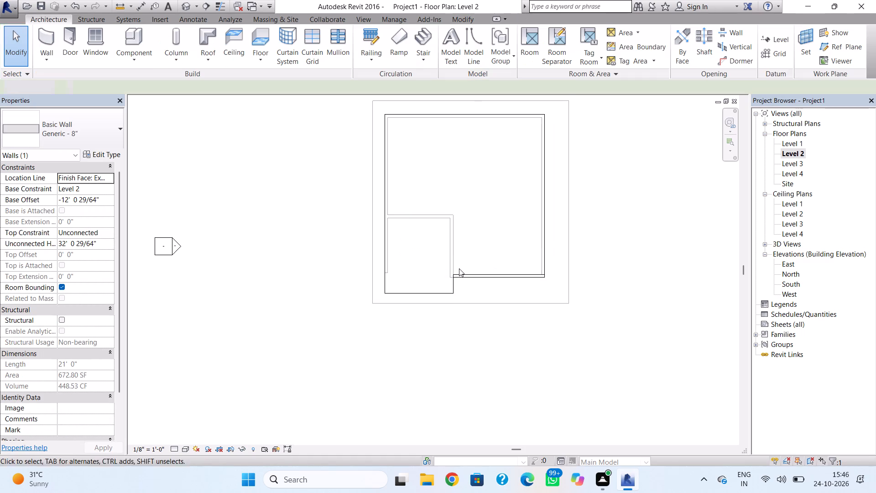
{"action": "key", "text": "Escape"}
{"action": "left_click", "coordinate": [43, 41]}
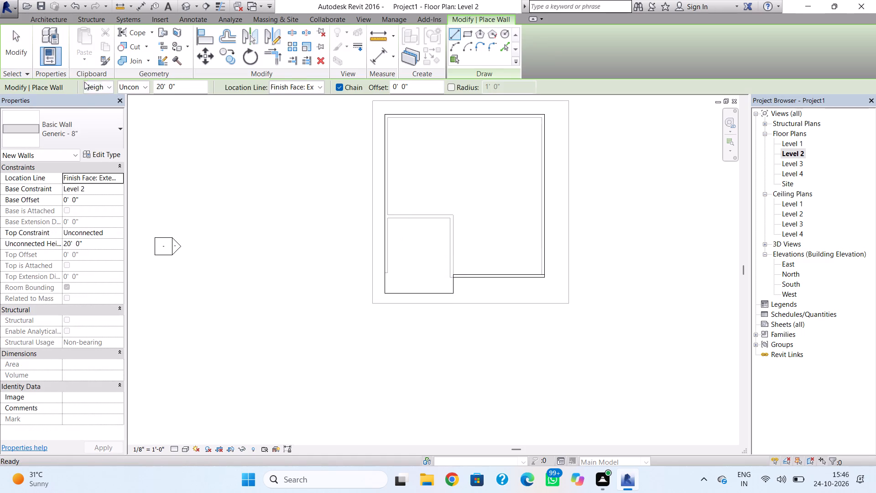
{"action": "left_click", "coordinate": [70, 132]}
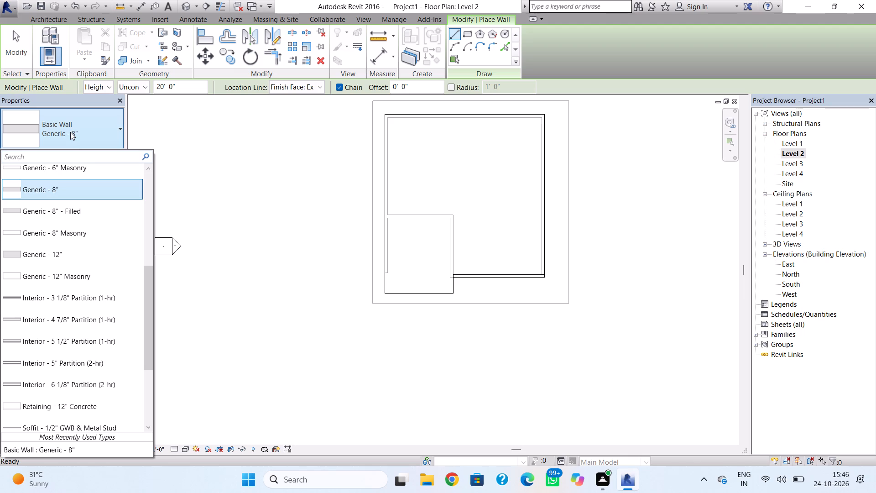
{"action": "left_click", "coordinate": [50, 194]}
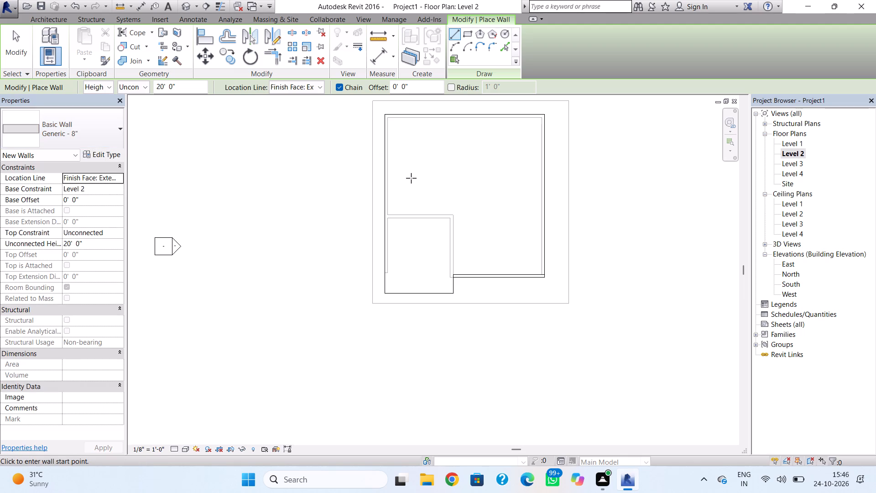
{"action": "left_click", "coordinate": [387, 254]}
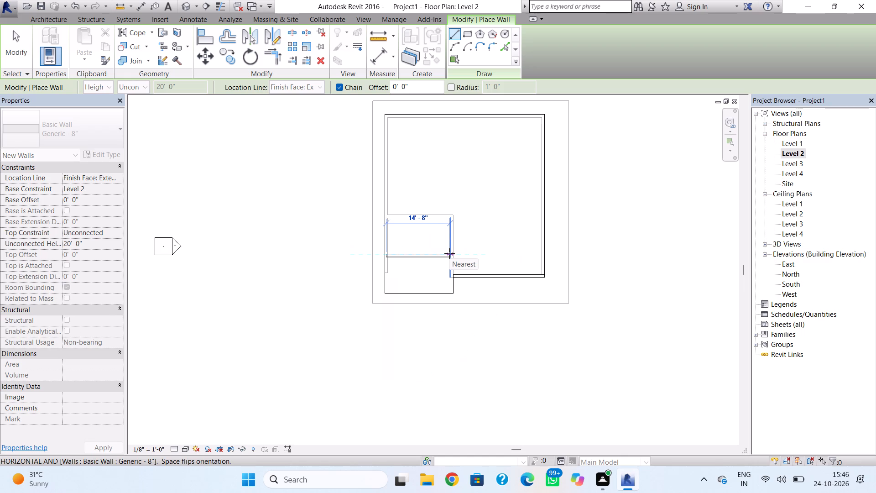
{"action": "scroll", "coordinate": [455, 255], "scroll_direction": "up", "scroll_amount": 4}
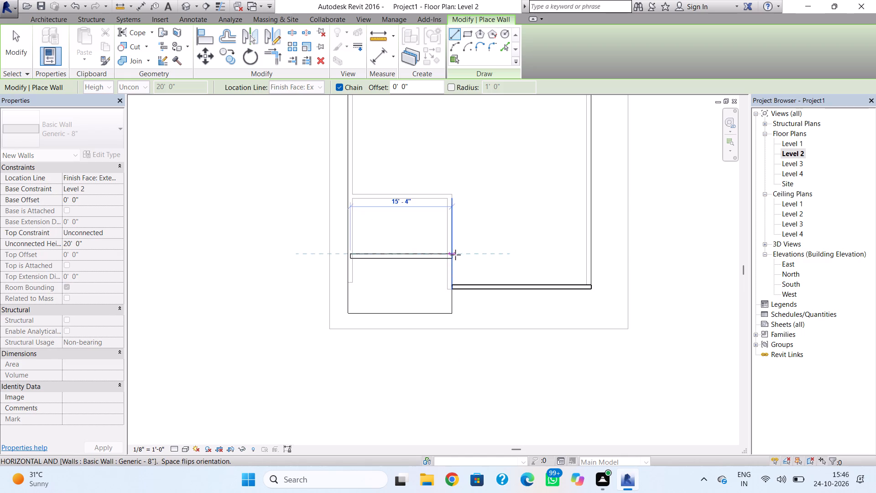
{"action": "scroll", "coordinate": [455, 255], "scroll_direction": "up", "scroll_amount": 5}
{"action": "left_click", "coordinate": [450, 257]}
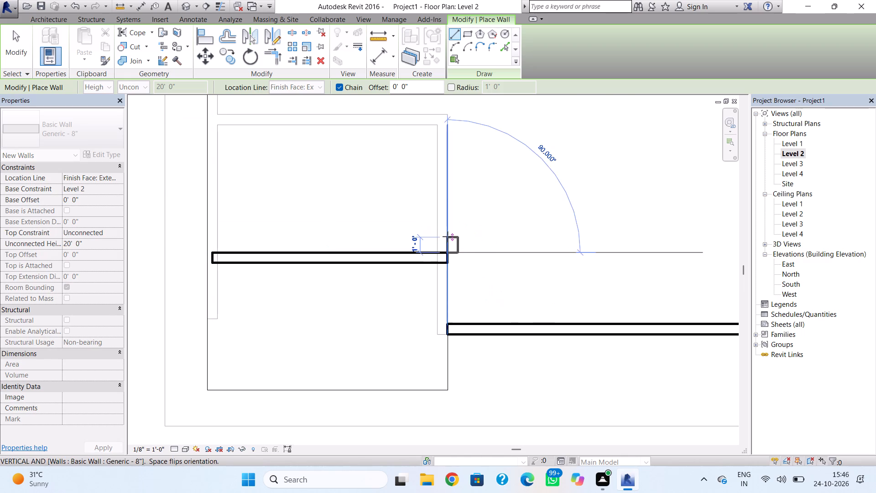
{"action": "key", "text": "Escape"}
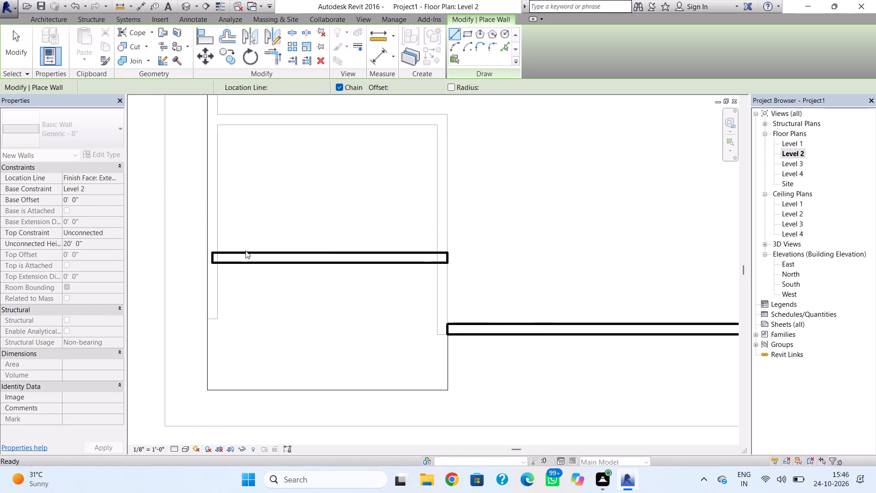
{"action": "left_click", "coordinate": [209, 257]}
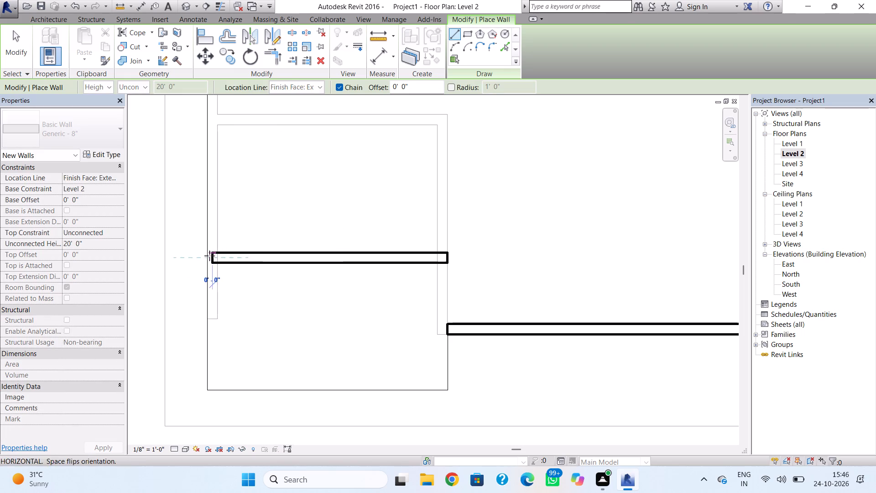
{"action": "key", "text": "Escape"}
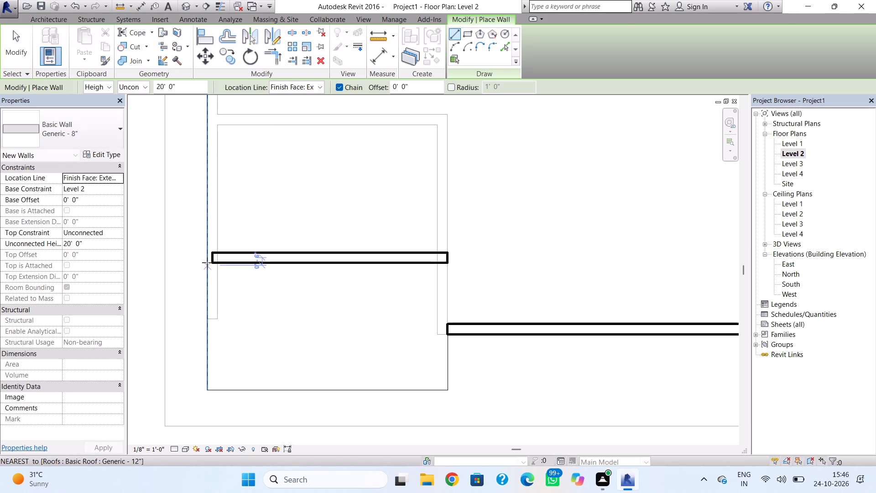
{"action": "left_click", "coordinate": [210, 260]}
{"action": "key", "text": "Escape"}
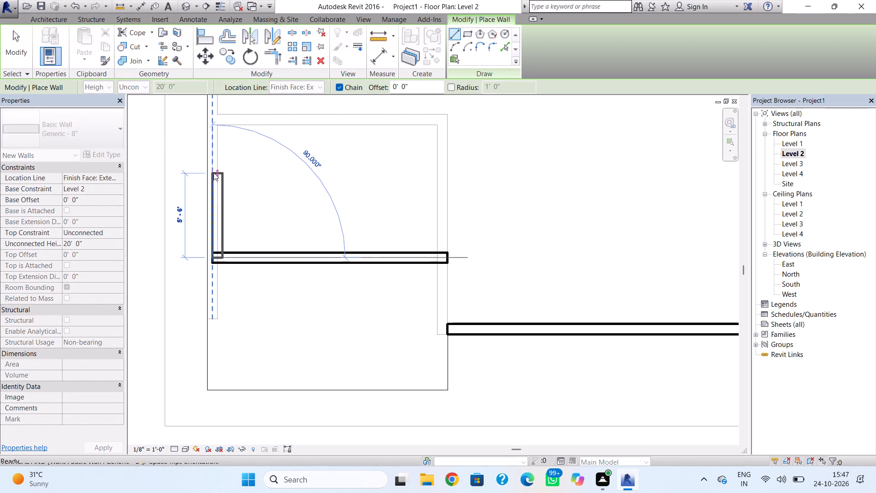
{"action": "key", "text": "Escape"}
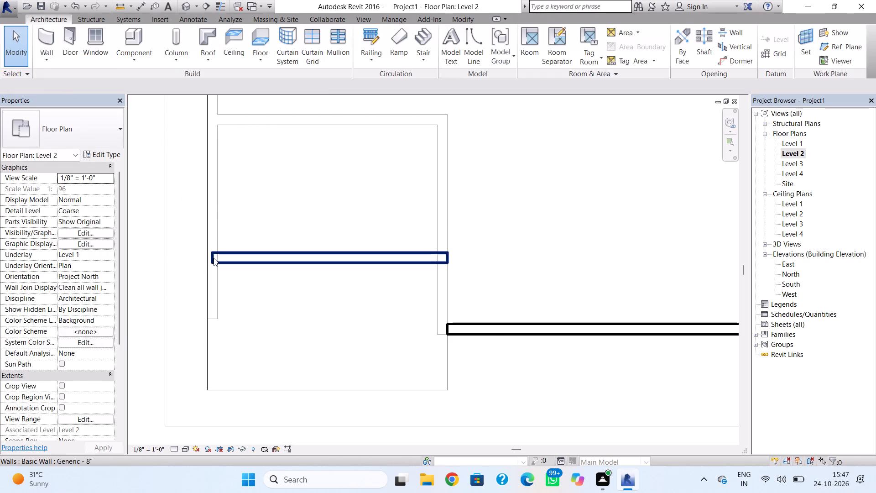
Extend the west end of the new cross wall to the roof's west edge, making it about 15'-8" long.
{"action": "left_click", "coordinate": [214, 258]}
{"action": "scroll", "coordinate": [242, 251], "scroll_direction": "up", "scroll_amount": 4}
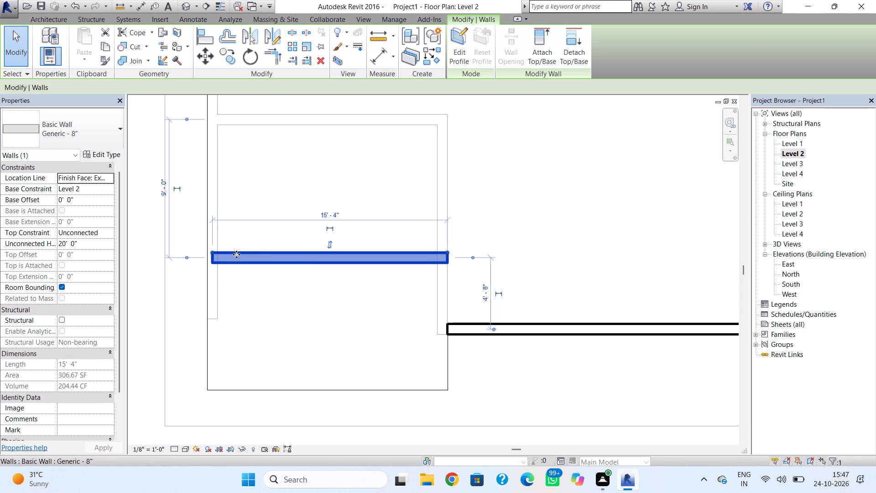
{"action": "left_click_drag", "start_coordinate": [193, 253], "coordinate": [181, 251]}
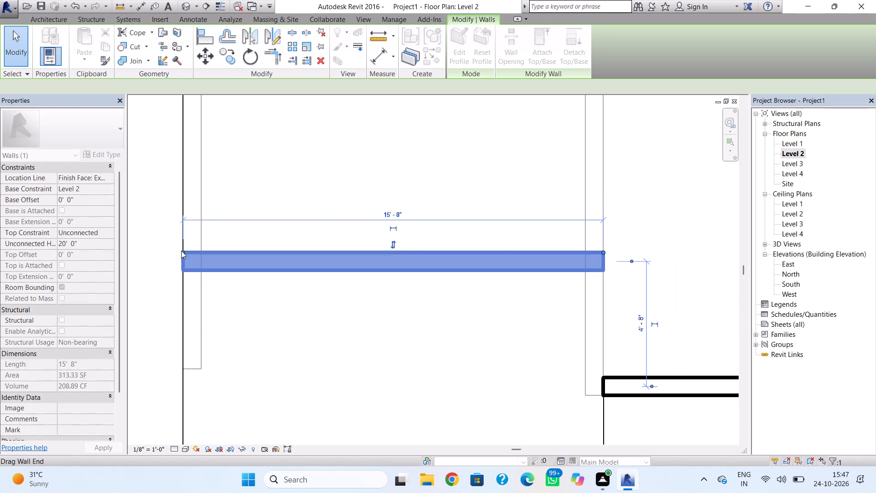
{"action": "left_click", "coordinate": [163, 252]}
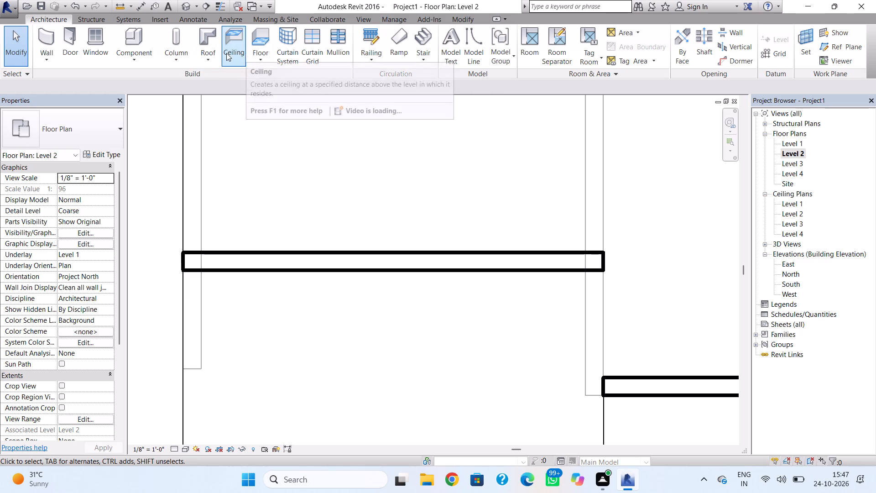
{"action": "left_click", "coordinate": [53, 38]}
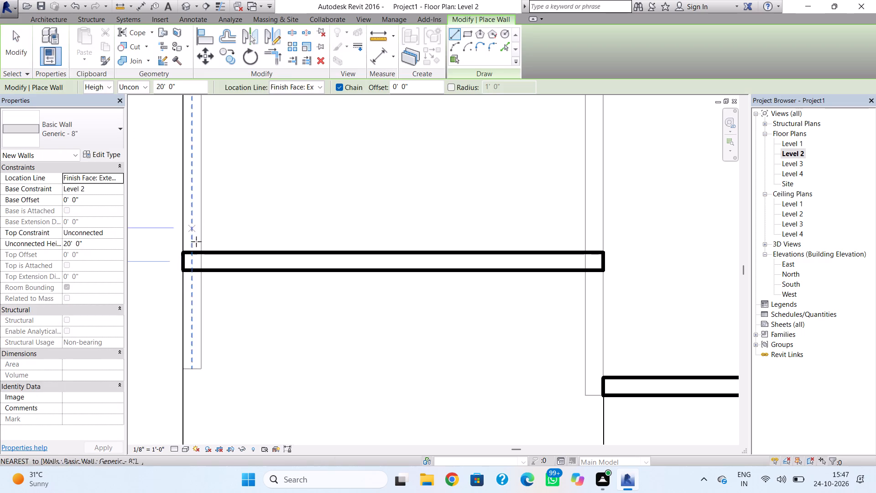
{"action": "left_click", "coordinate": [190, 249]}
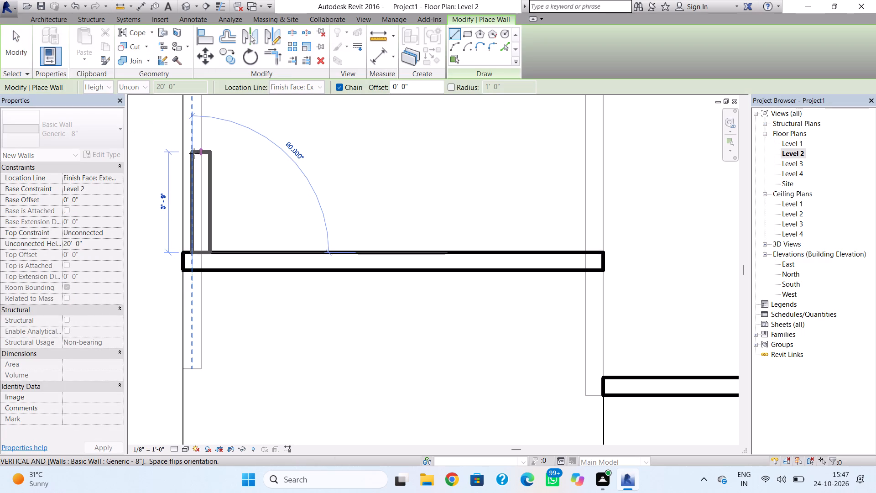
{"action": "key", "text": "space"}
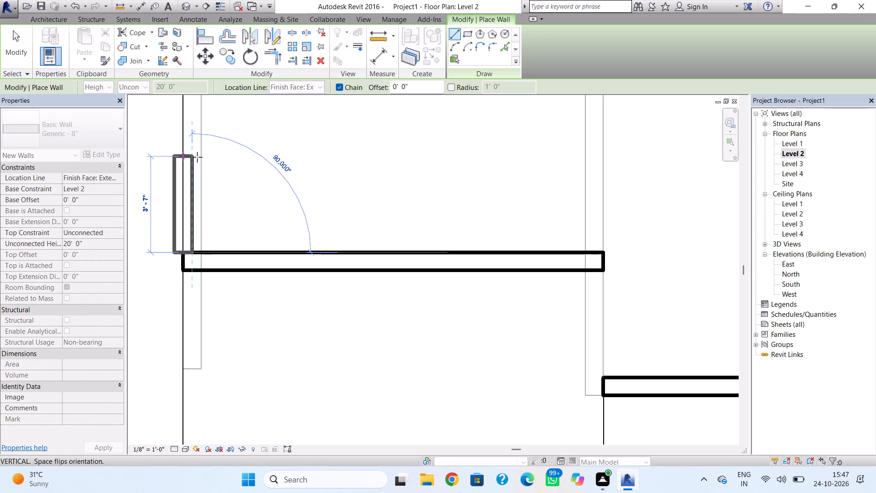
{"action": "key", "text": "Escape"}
Draw the Level 2 west wall from the cross wall's west end to the northwest corner, using Wall Centerline as the location line.
{"action": "left_click", "coordinate": [271, 85]}
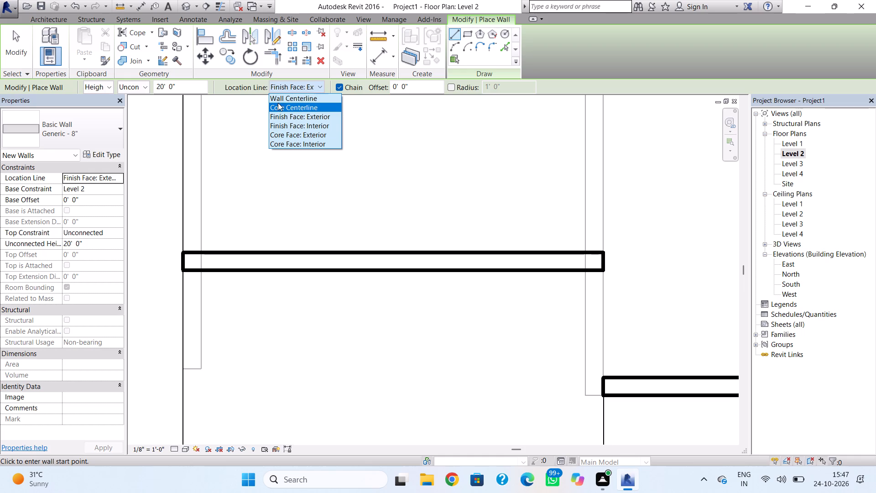
{"action": "left_click", "coordinate": [279, 100]}
{"action": "left_click", "coordinate": [193, 252]}
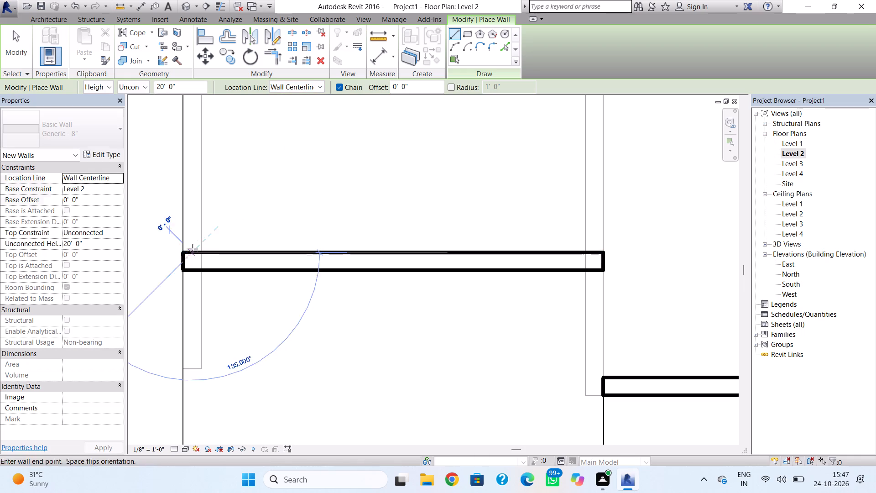
{"action": "scroll", "coordinate": [195, 129], "scroll_direction": "down", "scroll_amount": 7}
{"action": "middle_click_drag", "start_coordinate": [196, 152], "coordinate": [190, 272]}
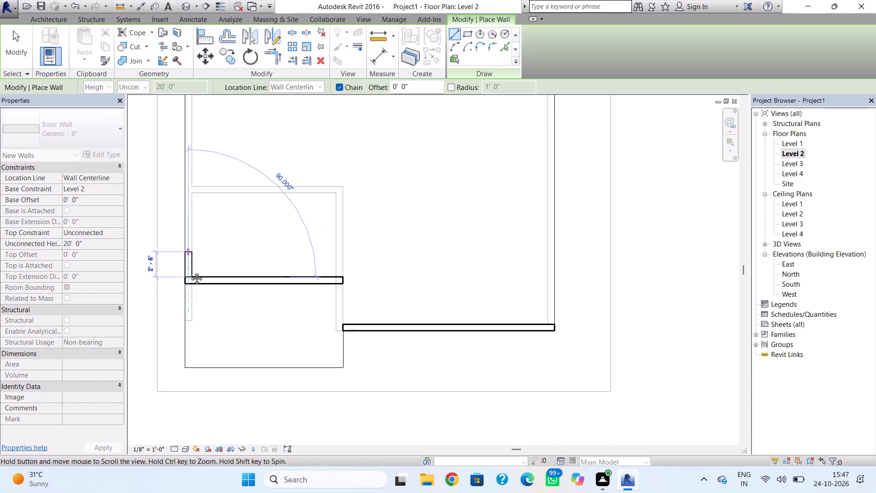
{"action": "middle_click_drag", "start_coordinate": [190, 272], "coordinate": [188, 286]}
{"action": "middle_click_drag", "start_coordinate": [179, 212], "coordinate": [167, 333]}
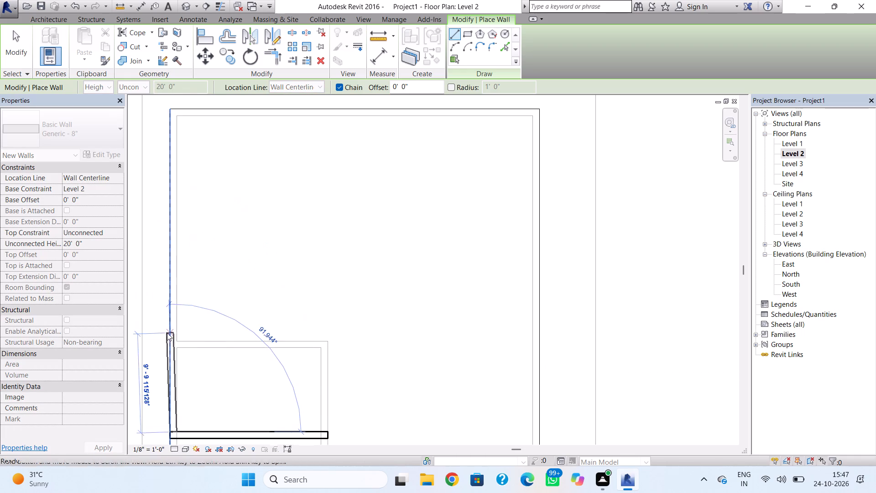
{"action": "scroll", "coordinate": [176, 111], "scroll_direction": "up", "scroll_amount": 3}
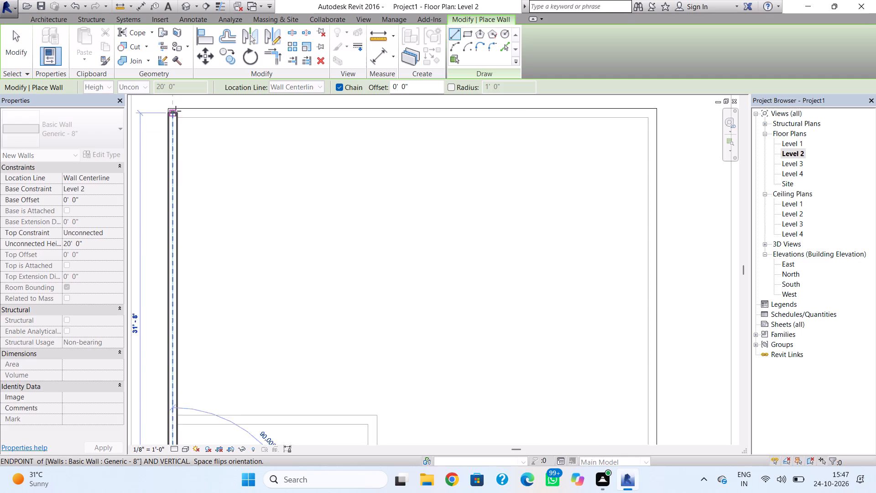
{"action": "scroll", "coordinate": [176, 111], "scroll_direction": "up", "scroll_amount": 7}
{"action": "left_click", "coordinate": [177, 106]}
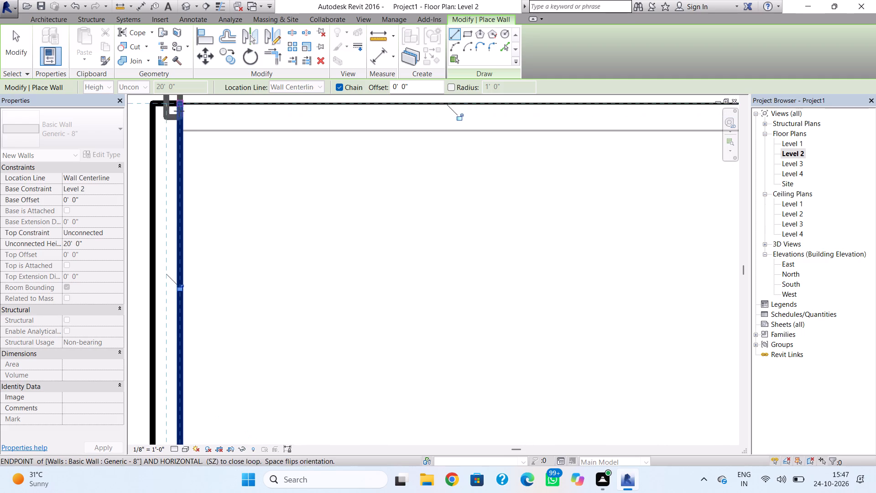
{"action": "key", "text": "Escape"}
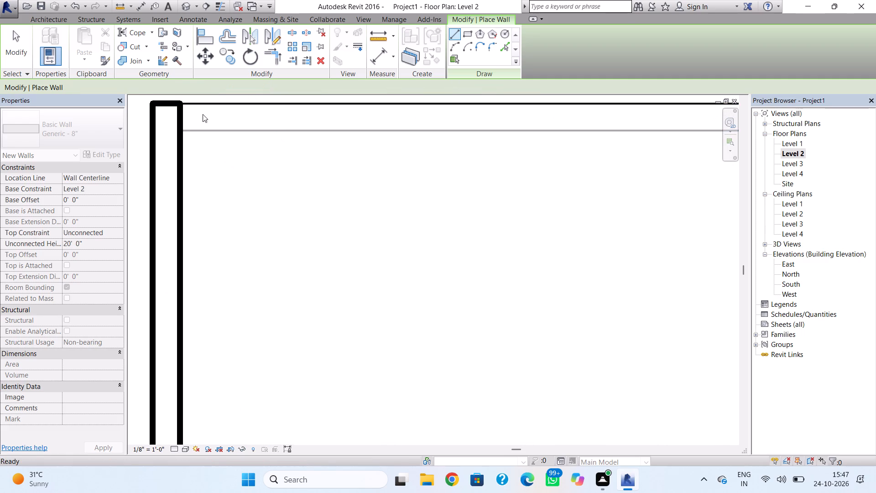
Draw the Level 2 north wall from the west wall to the northeast corner, along the centerline of the wall below.
{"action": "left_click", "coordinate": [182, 120]}
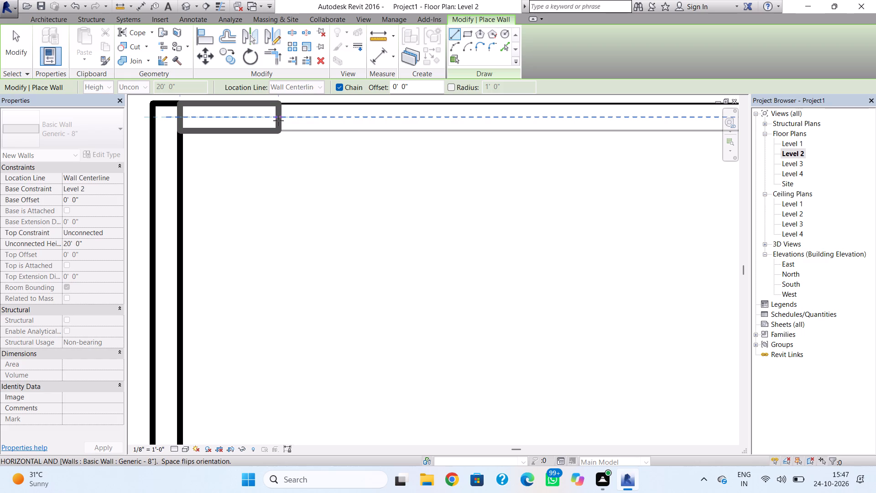
{"action": "scroll", "coordinate": [279, 119], "scroll_direction": "down", "scroll_amount": 5}
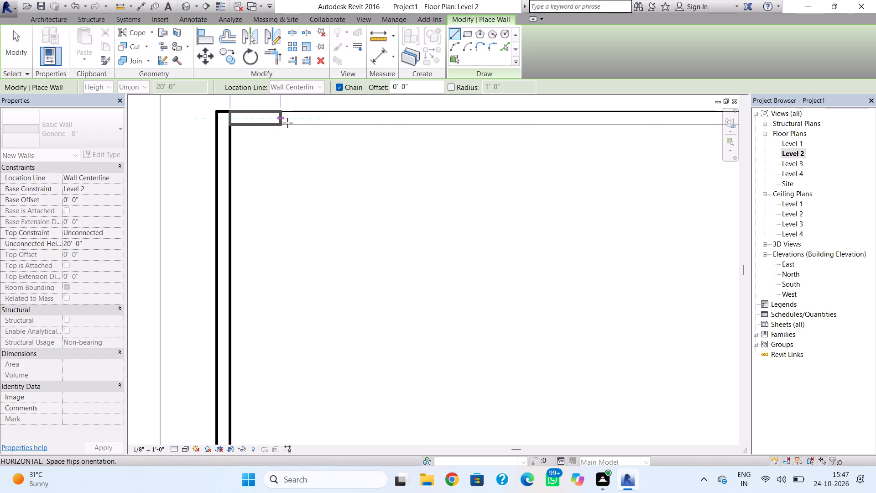
{"action": "scroll", "coordinate": [290, 121], "scroll_direction": "down", "scroll_amount": 4}
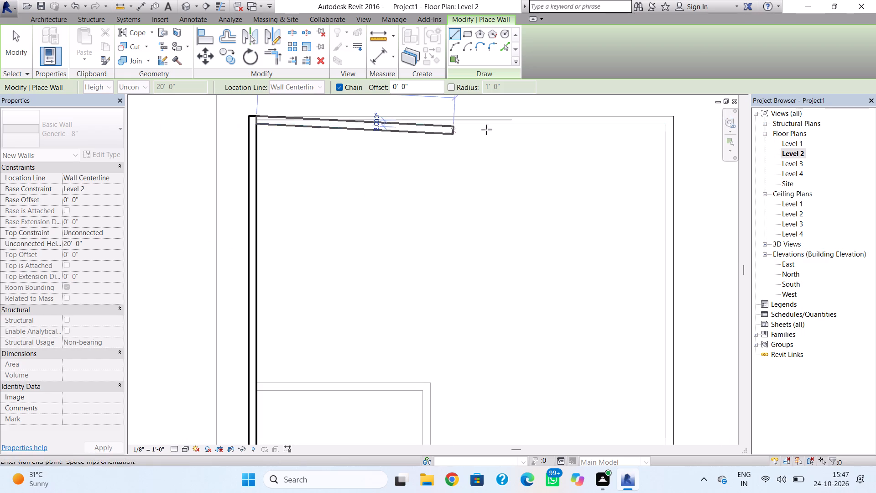
{"action": "scroll", "coordinate": [667, 126], "scroll_direction": "up", "scroll_amount": 6}
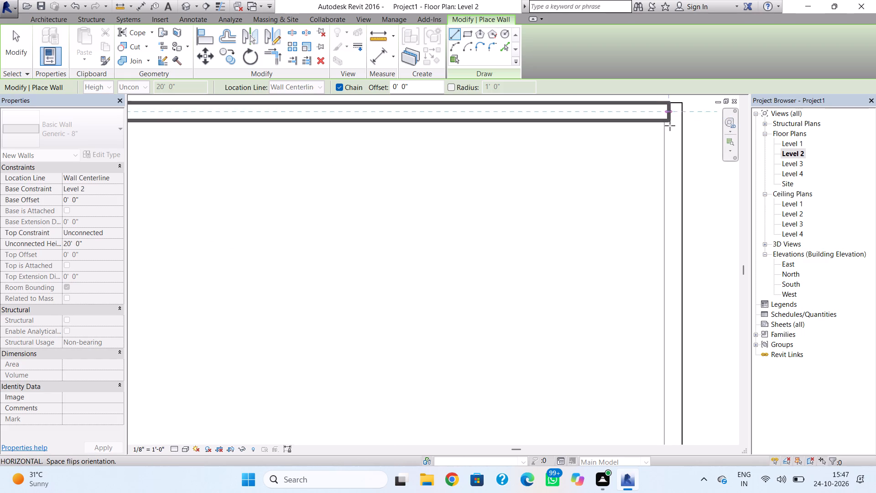
{"action": "scroll", "coordinate": [670, 126], "scroll_direction": "up", "scroll_amount": 2}
{"action": "left_click", "coordinate": [690, 119]}
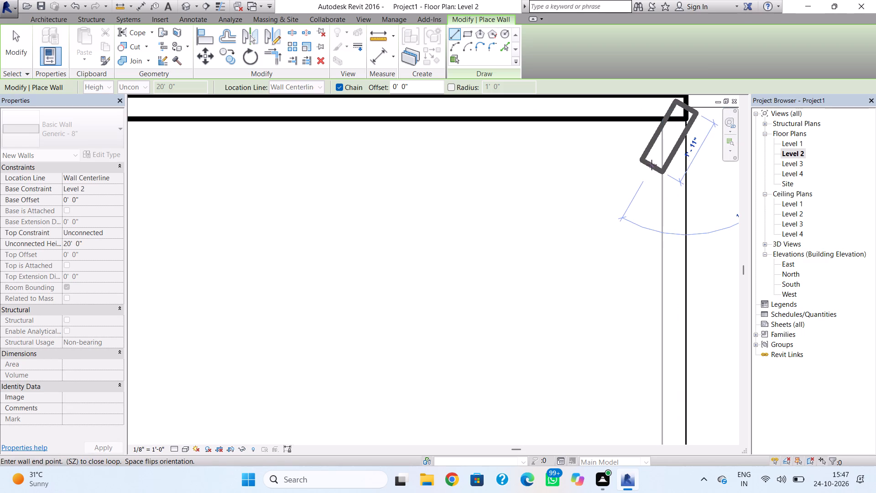
{"action": "key", "text": "Escape"}
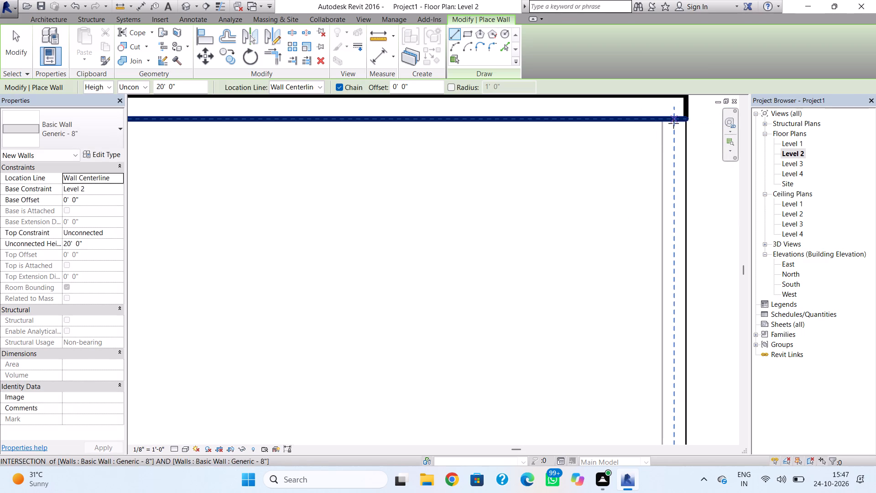
Draw the Level 2 east wall from the northeast corner down to the south wall, along the centerline of the wall below.
{"action": "left_click", "coordinate": [673, 123]}
{"action": "scroll", "coordinate": [678, 220], "scroll_direction": "down", "scroll_amount": 3}
{"action": "middle_click_drag", "start_coordinate": [678, 220], "coordinate": [643, 116]}
{"action": "scroll", "coordinate": [642, 154], "scroll_direction": "down", "scroll_amount": 6}
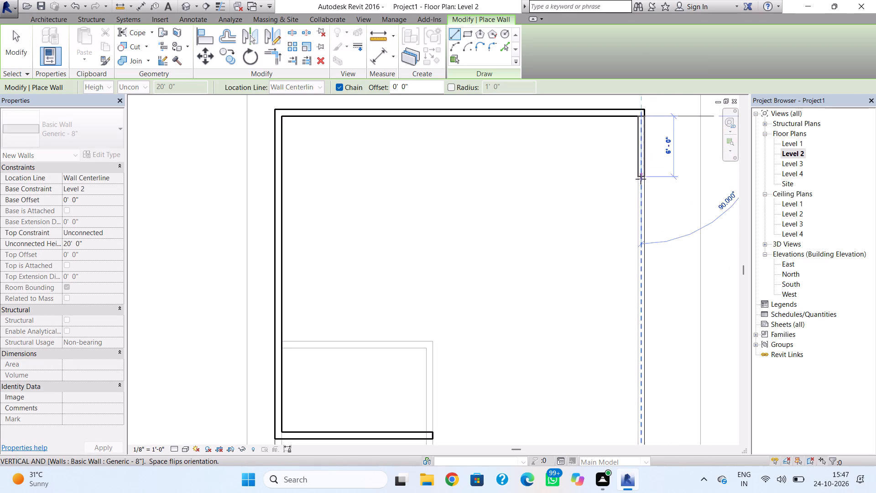
{"action": "scroll", "coordinate": [636, 200], "scroll_direction": "down", "scroll_amount": 4}
{"action": "middle_click_drag", "start_coordinate": [636, 203], "coordinate": [619, 137]}
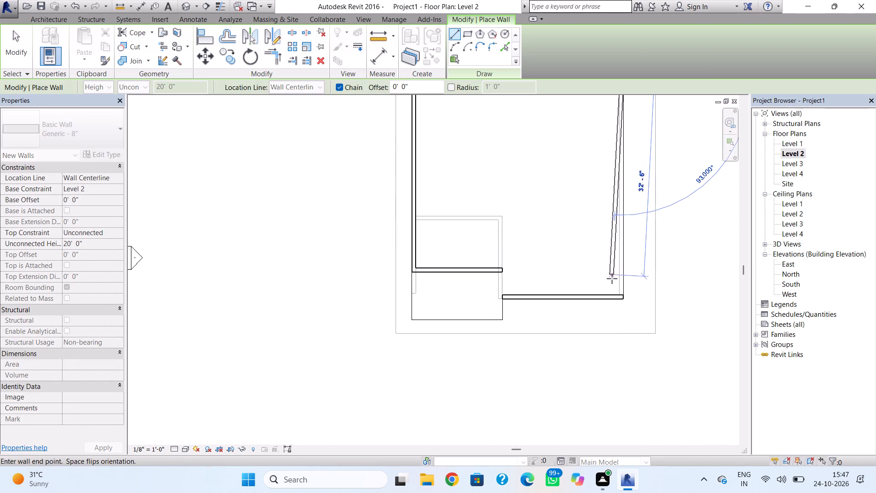
{"action": "scroll", "coordinate": [626, 291], "scroll_direction": "up", "scroll_amount": 13}
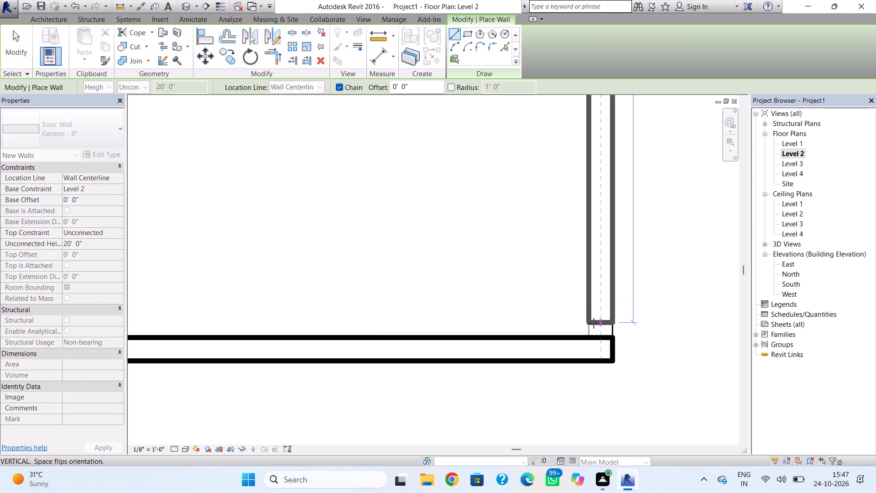
{"action": "left_click", "coordinate": [598, 335]}
{"action": "key", "text": "Escape"}
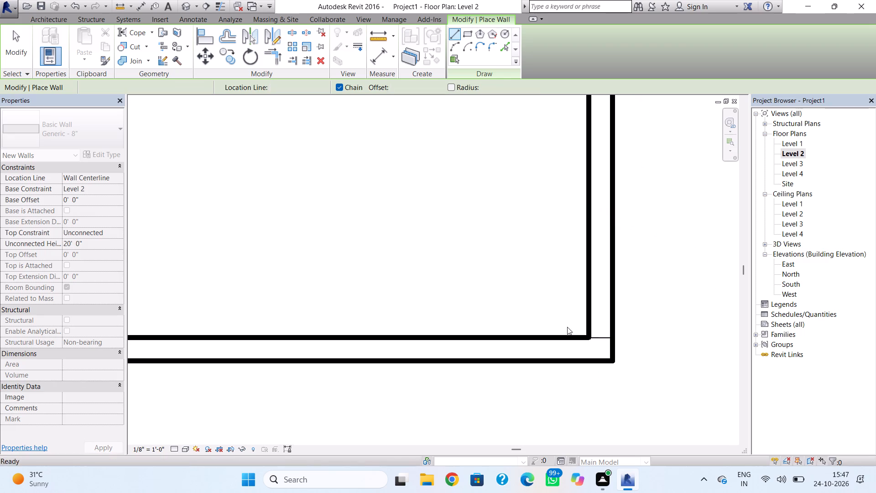
Draw a short Generic - 8" wall about 3'-10" long southward from the cross wall's east end, along the recess's east wall below.
{"action": "scroll", "coordinate": [342, 273], "scroll_direction": "down", "scroll_amount": 4}
{"action": "middle_click_drag", "start_coordinate": [349, 269], "coordinate": [487, 257]}
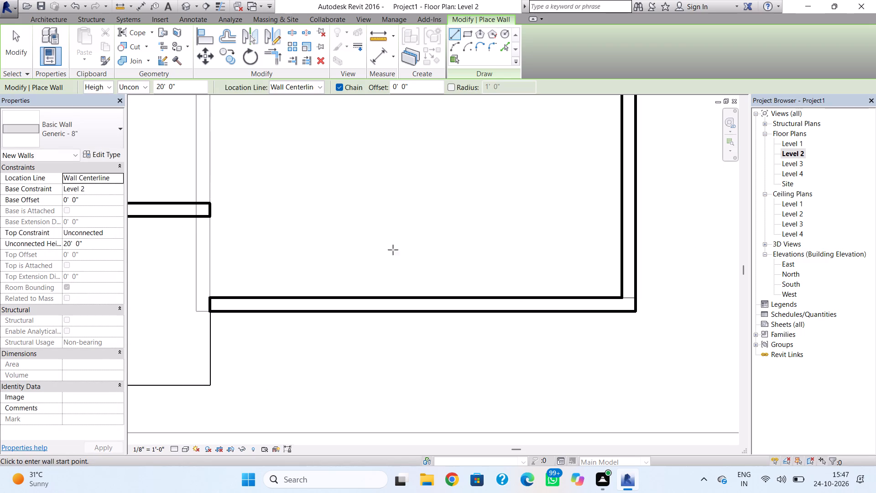
{"action": "left_click", "coordinate": [204, 221]}
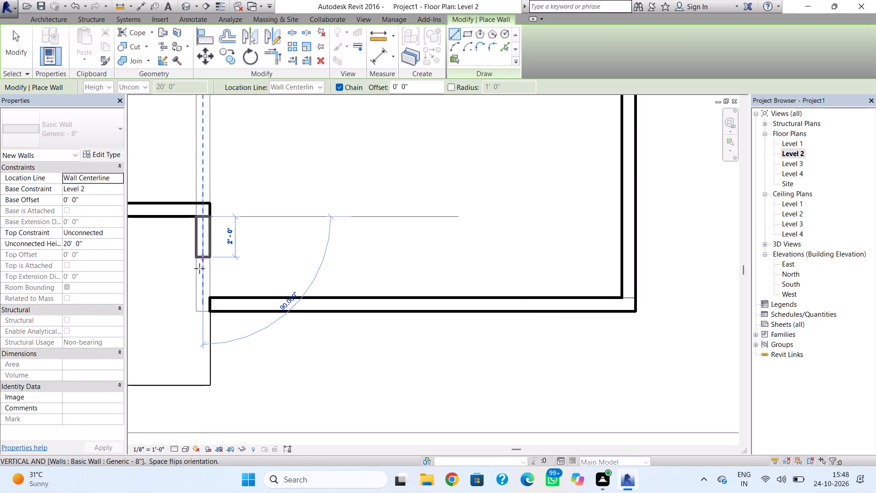
{"action": "left_click", "coordinate": [203, 292]}
{"action": "key", "text": "Escape"}
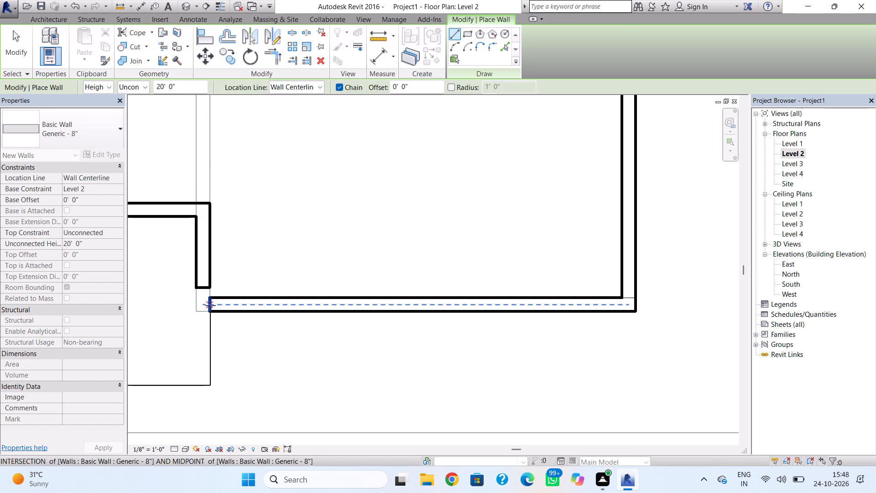
{"action": "key", "text": "Escape"}
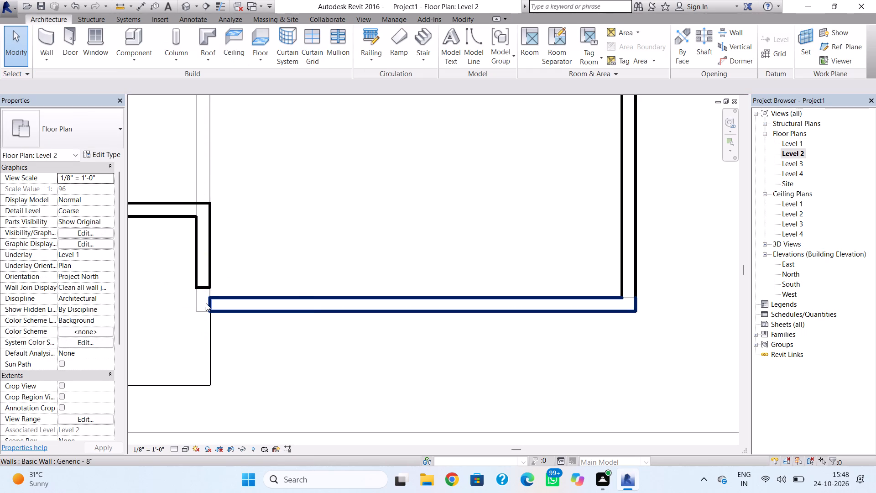
Extend the south wall's west end beyond the short recess wall, making it about 21'-6" long.
{"action": "left_click", "coordinate": [208, 304]}
{"action": "left_click_drag", "start_coordinate": [208, 304], "coordinate": [205, 303]}
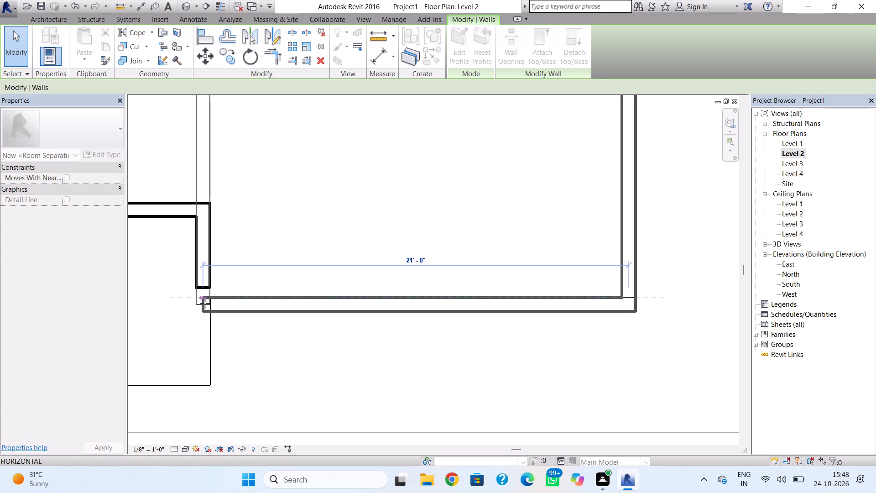
{"action": "left_click_drag", "start_coordinate": [205, 303], "coordinate": [203, 303]}
{"action": "left_click_drag", "start_coordinate": [202, 297], "coordinate": [195, 297]}
{"action": "left_click_drag", "start_coordinate": [202, 297], "coordinate": [189, 296]}
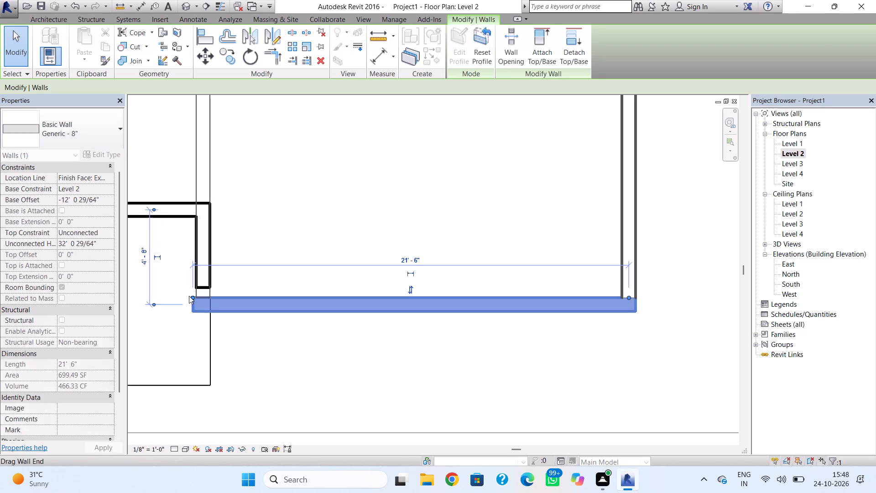
Extend the short recess wall's south end to meet the south wall, making it about 4'-8" long.
{"action": "left_click", "coordinate": [203, 290]}
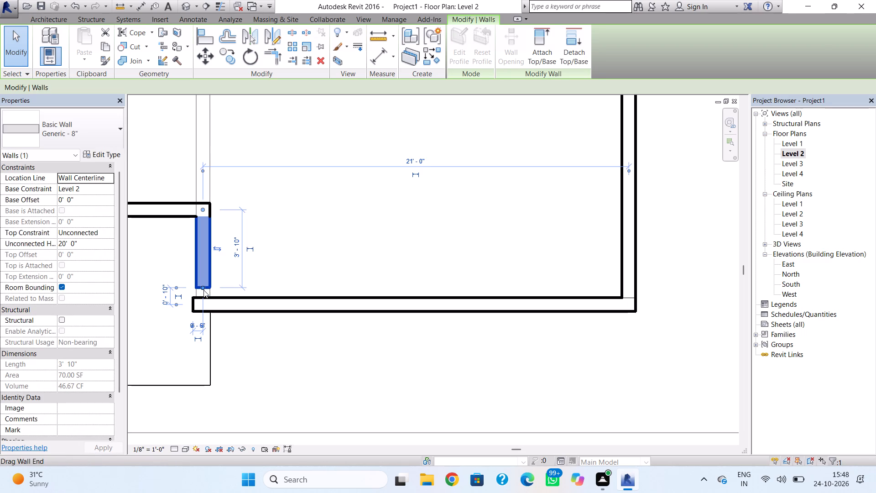
{"action": "left_click_drag", "start_coordinate": [203, 289], "coordinate": [203, 299]}
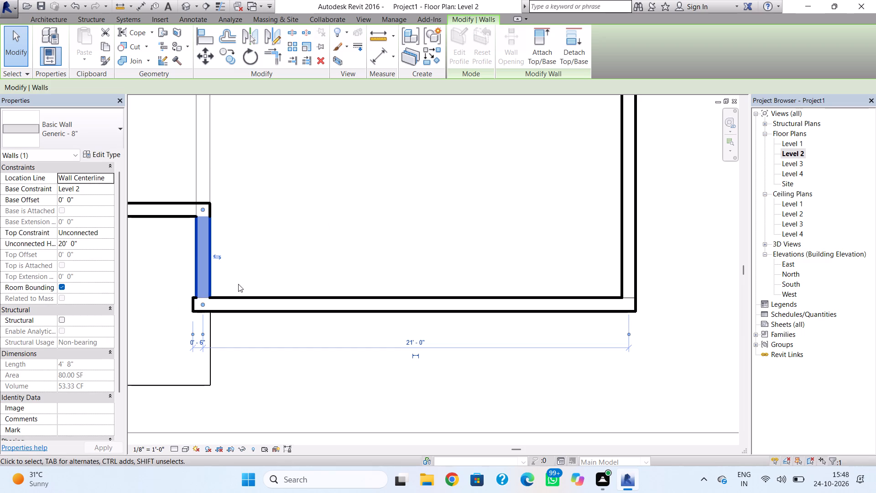
{"action": "left_click", "coordinate": [233, 281]}
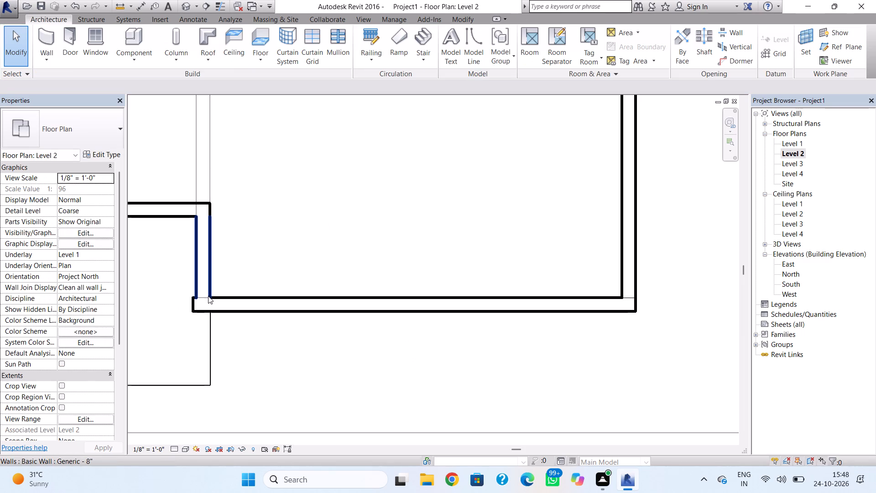
Nudge the south wall east until its west end is flush with the short recess wall's outer face.
{"action": "left_click", "coordinate": [193, 303]}
{"action": "scroll", "coordinate": [194, 305], "scroll_direction": "up", "scroll_amount": 9}
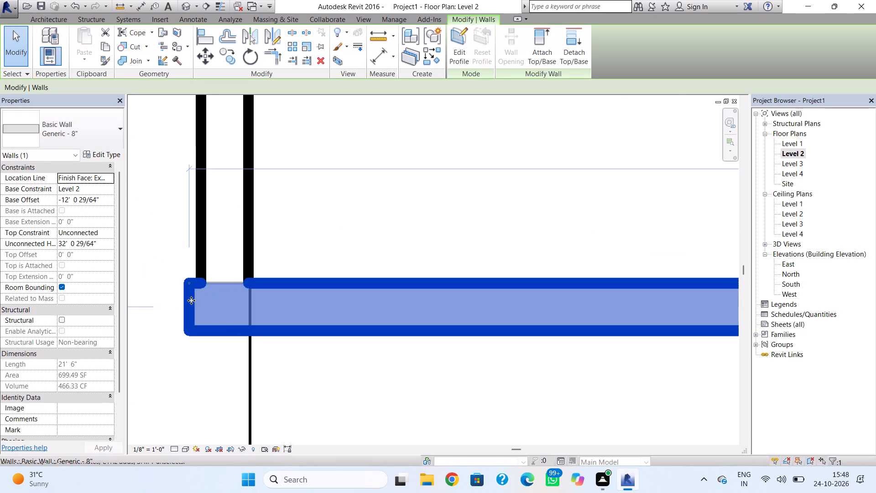
{"action": "left_click", "coordinate": [191, 301]}
{"action": "key", "text": "Right"}
{"action": "key", "text": "Right"}
{"action": "key", "text": "Right"}
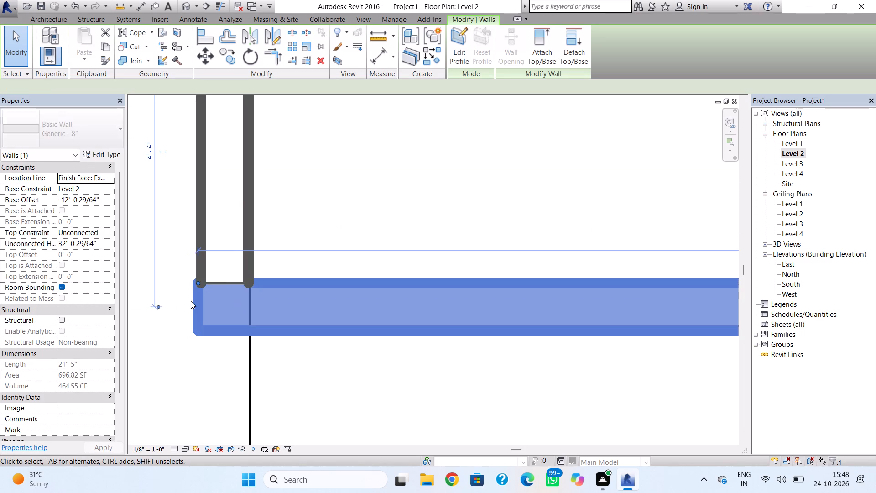
{"action": "key", "text": "Right"}
{"action": "left_click", "coordinate": [401, 261]}
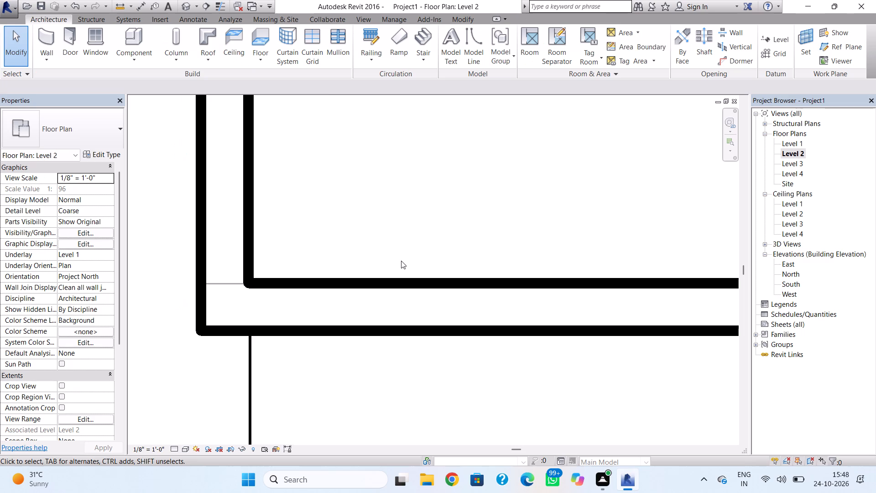
Inspect the upper-storey walls in the 3D view and return to the Level 2 floor plan.
{"action": "left_click", "coordinate": [185, 8]}
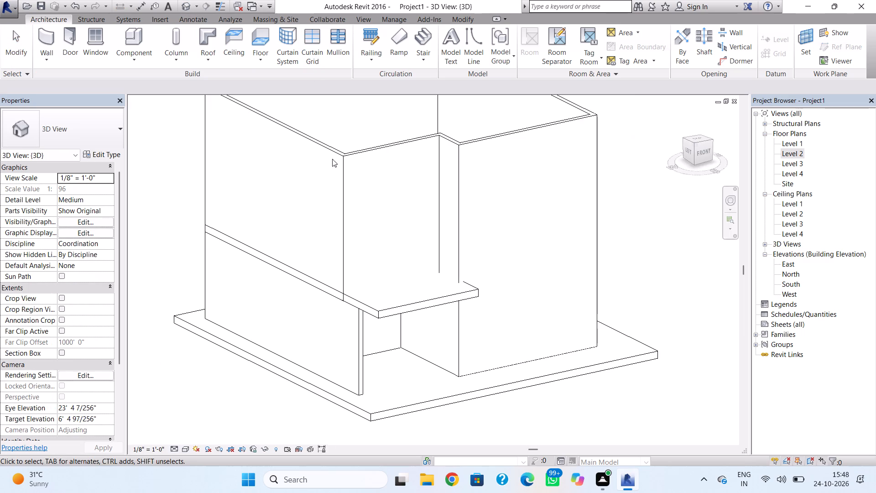
{"action": "scroll", "coordinate": [405, 201], "scroll_direction": "down", "scroll_amount": 4}
{"action": "middle_click_drag", "start_coordinate": [424, 218], "coordinate": [433, 242]}
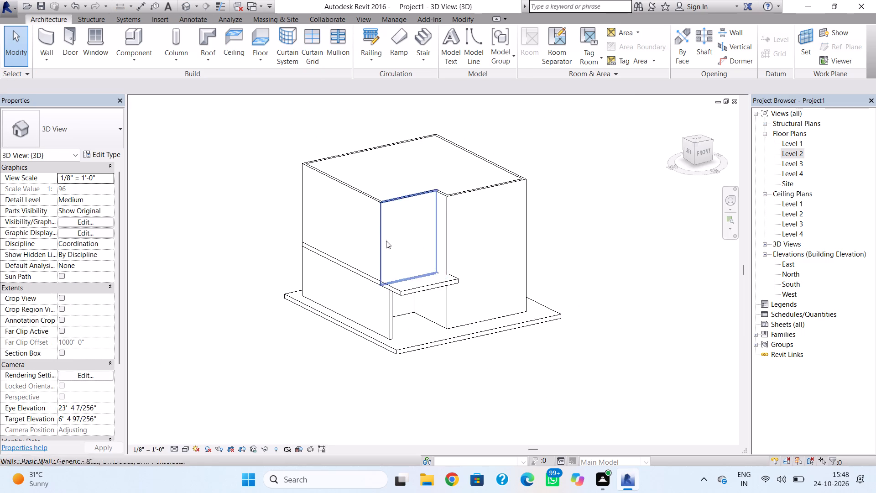
{"action": "double_click", "coordinate": [800, 156]}
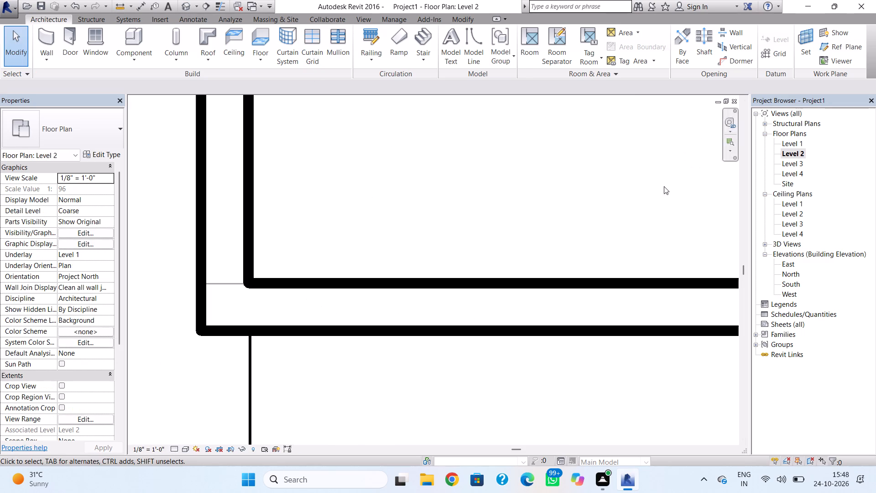
{"action": "scroll", "coordinate": [491, 237], "scroll_direction": "down", "scroll_amount": 17}
{"action": "scroll", "coordinate": [486, 249], "scroll_direction": "down", "scroll_amount": 4}
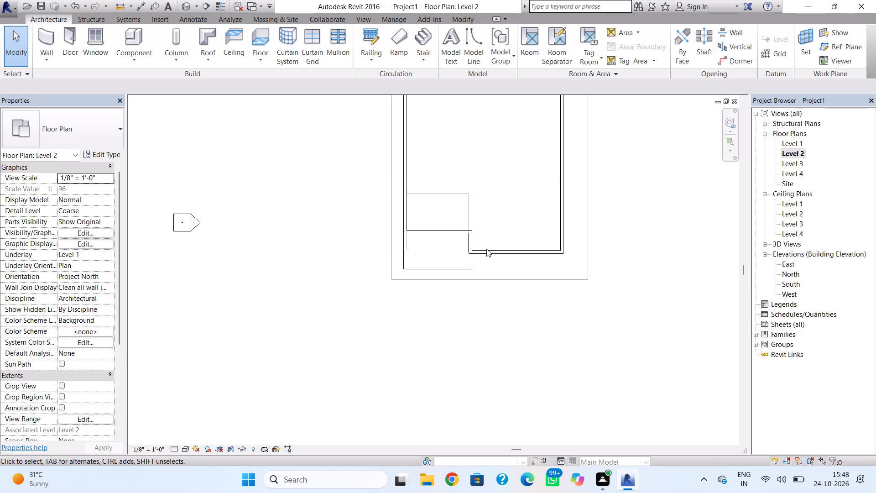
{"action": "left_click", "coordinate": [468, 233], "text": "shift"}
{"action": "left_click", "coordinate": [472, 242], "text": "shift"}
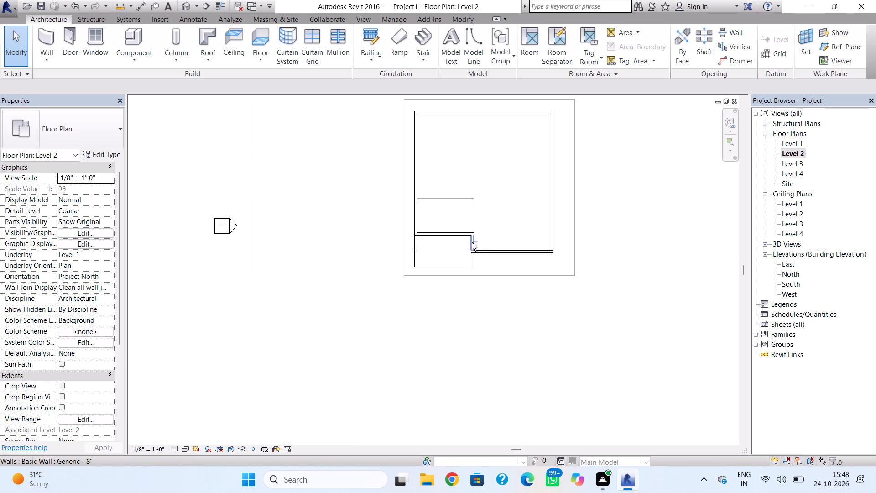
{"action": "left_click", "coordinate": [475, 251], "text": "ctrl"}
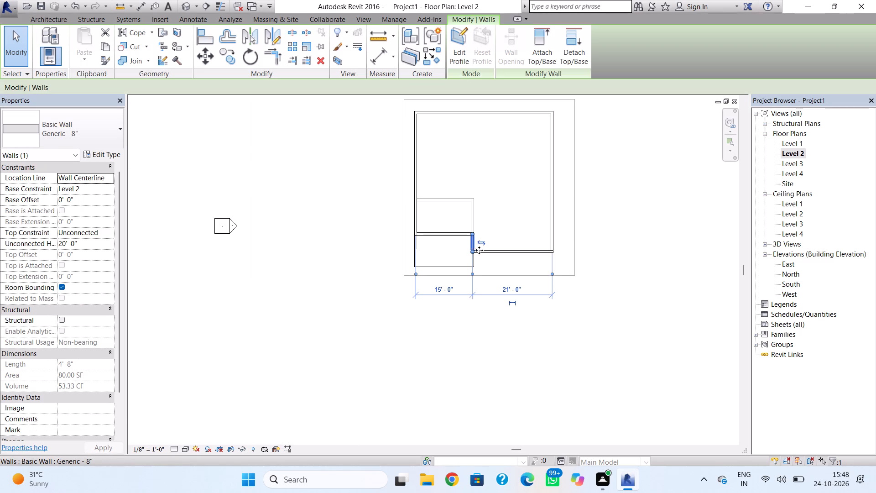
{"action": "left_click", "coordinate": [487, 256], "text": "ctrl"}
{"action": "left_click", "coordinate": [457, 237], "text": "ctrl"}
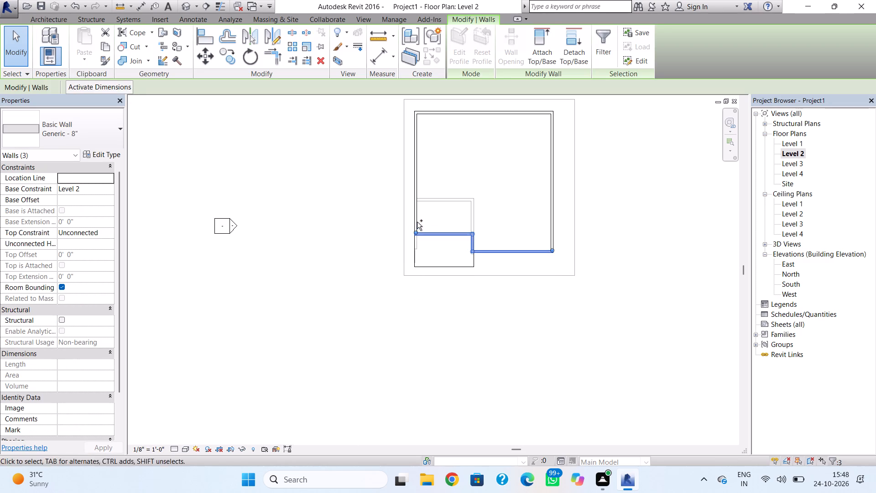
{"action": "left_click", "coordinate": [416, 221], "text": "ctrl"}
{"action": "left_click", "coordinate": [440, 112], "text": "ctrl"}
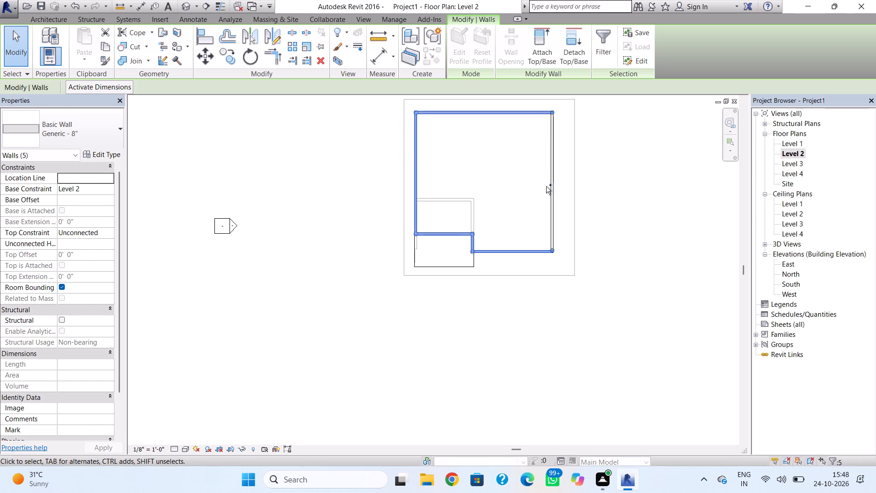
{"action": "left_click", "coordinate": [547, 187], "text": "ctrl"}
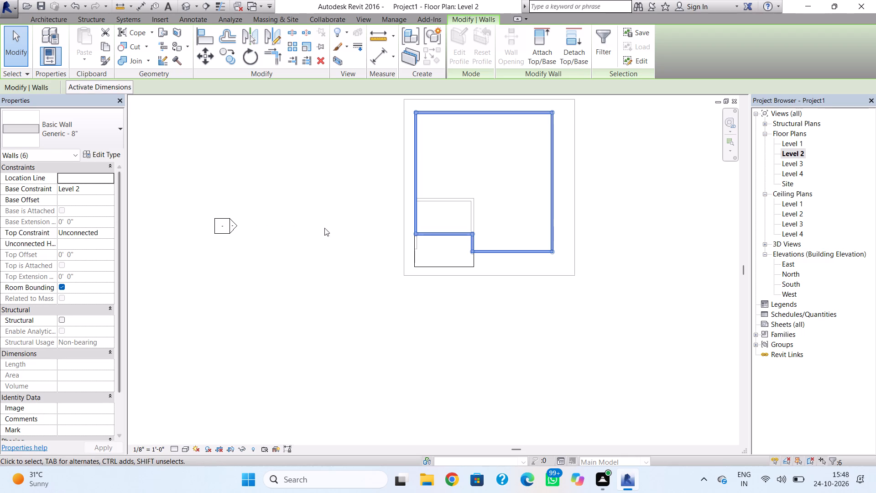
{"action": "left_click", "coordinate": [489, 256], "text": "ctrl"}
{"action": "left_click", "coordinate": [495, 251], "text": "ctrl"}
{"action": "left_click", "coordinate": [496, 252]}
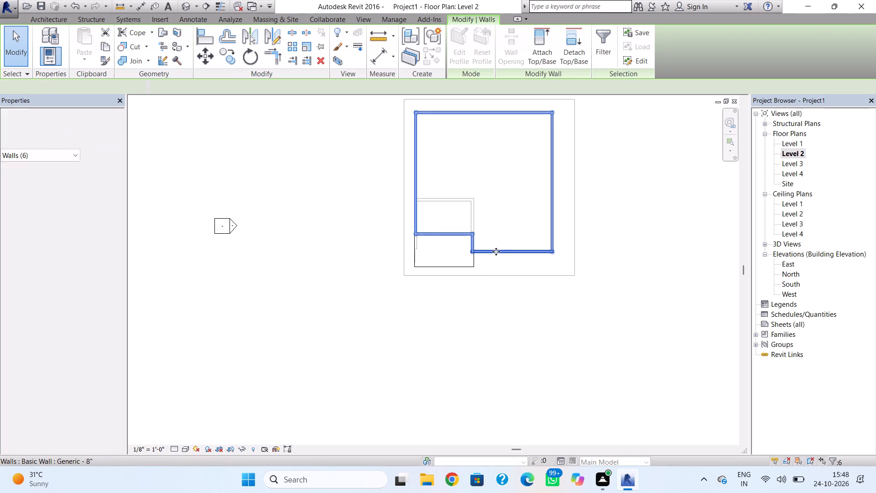
Set the unconnected height of the Level 2 short recess, cross, west, north and east walls to 12', leaving out the south wall.
{"action": "left_click", "coordinate": [469, 238]}
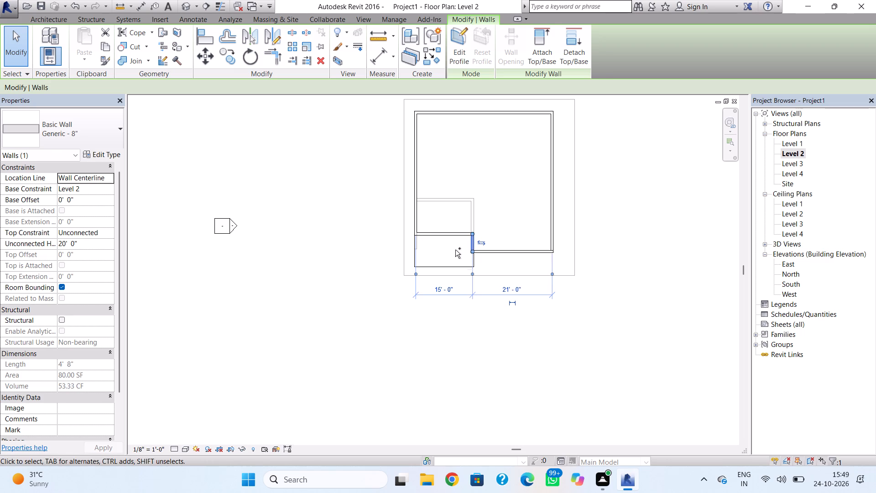
{"action": "left_click", "coordinate": [453, 234], "text": "ctrl"}
{"action": "left_click", "coordinate": [413, 213], "text": "ctrl"}
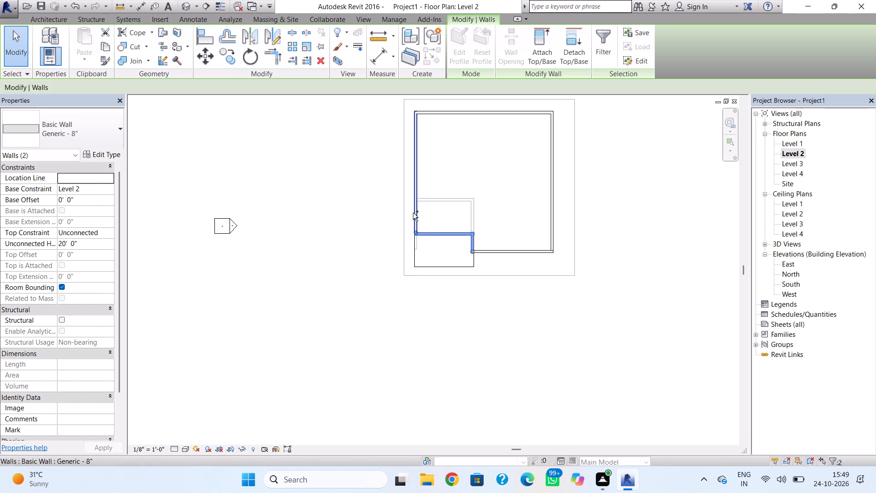
{"action": "left_click", "coordinate": [457, 117], "text": "ctrl"}
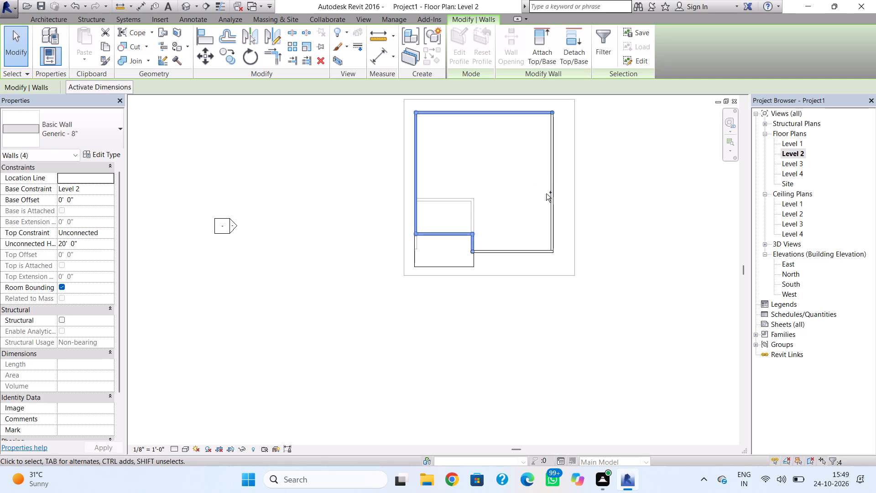
{"action": "left_click", "coordinate": [549, 195], "text": "ctrl"}
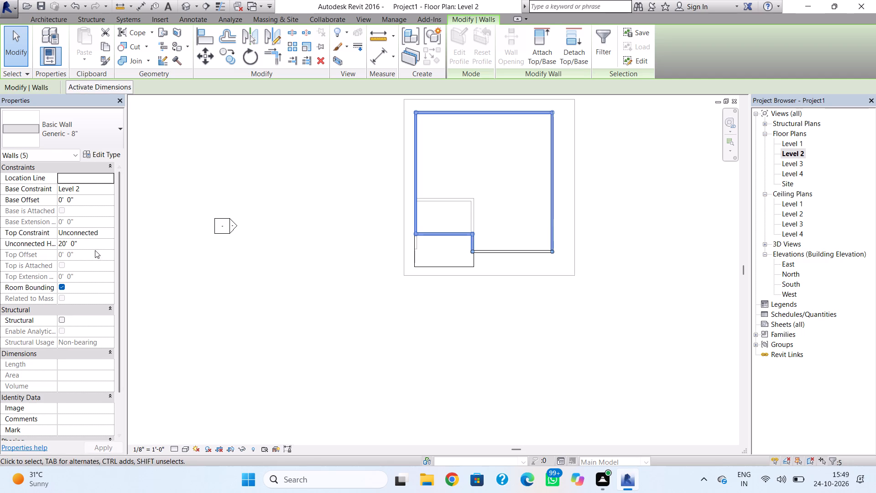
{"action": "left_click", "coordinate": [93, 246], "text": "ctrl"}
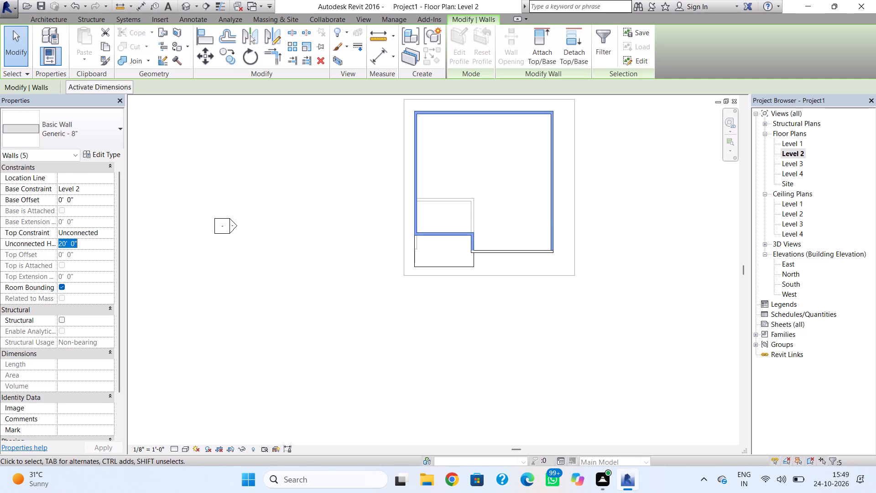
{"action": "type", "text": "12'"}
{"action": "key", "text": "Return"}
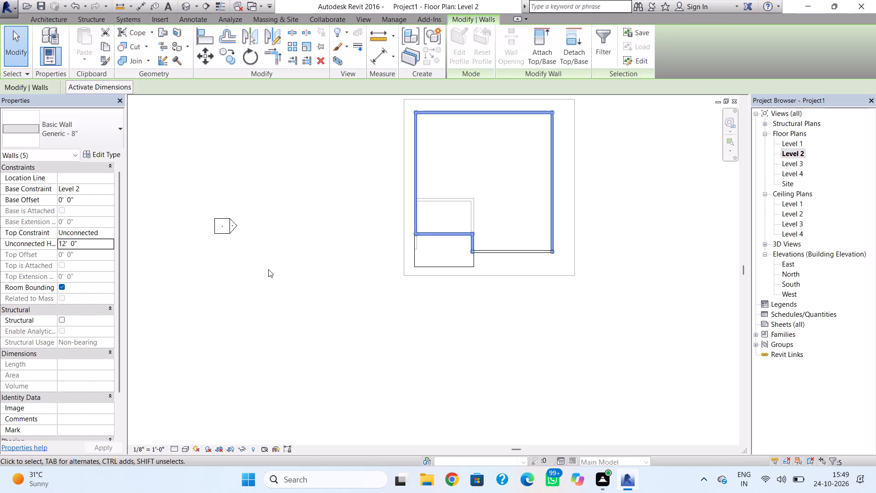
{"action": "key", "text": "Escape"}
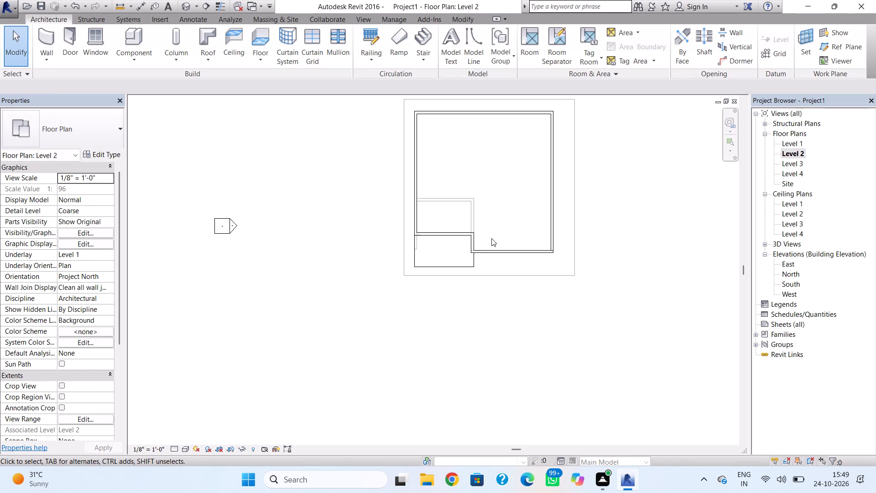
In the 3D view, copy the Level 2 Generic - 12" roof and paste it aligned to Level 3.
{"action": "left_click", "coordinate": [184, 8]}
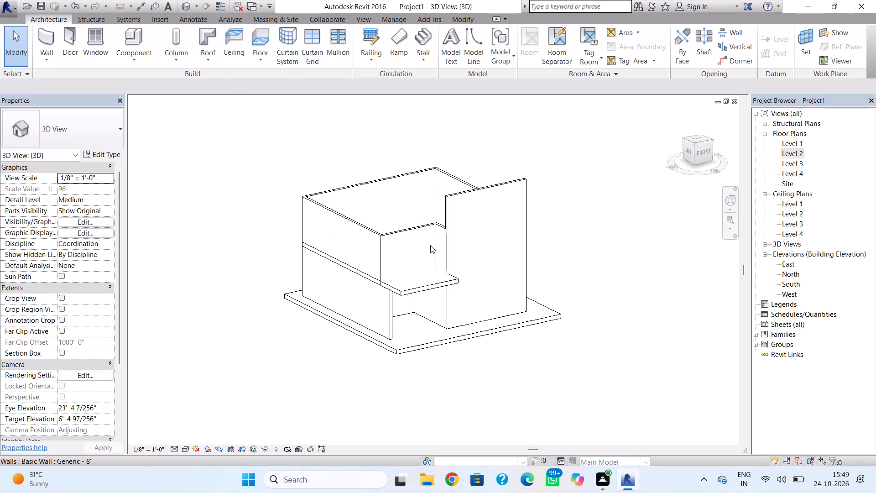
{"action": "left_click", "coordinate": [394, 287]}
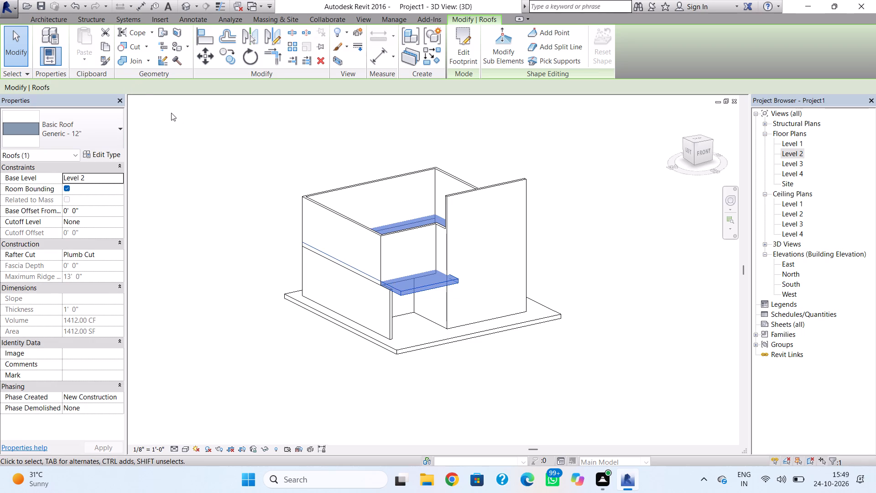
{"action": "left_click", "coordinate": [102, 47]}
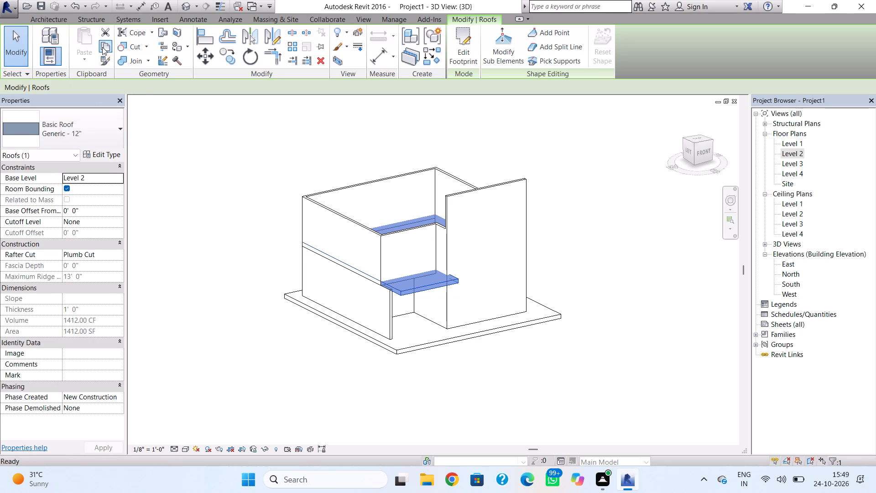
{"action": "left_click", "coordinate": [89, 34]}
{"action": "left_click", "coordinate": [88, 60]}
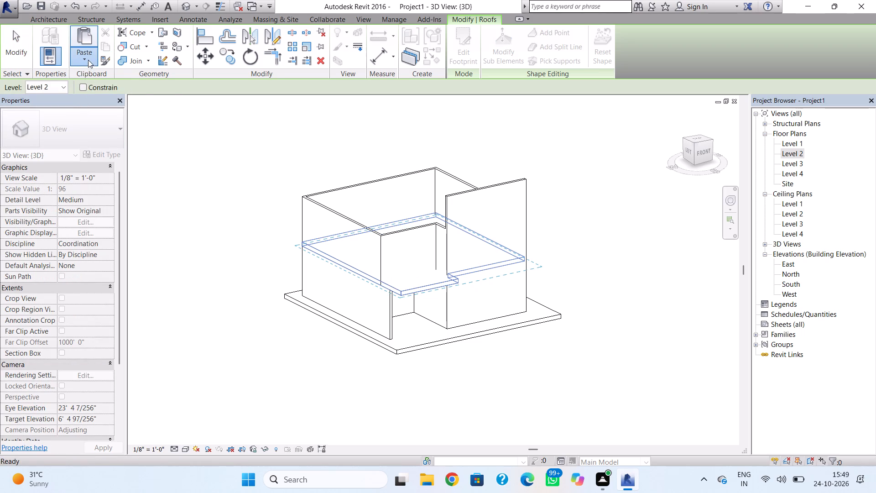
{"action": "left_click", "coordinate": [95, 105]}
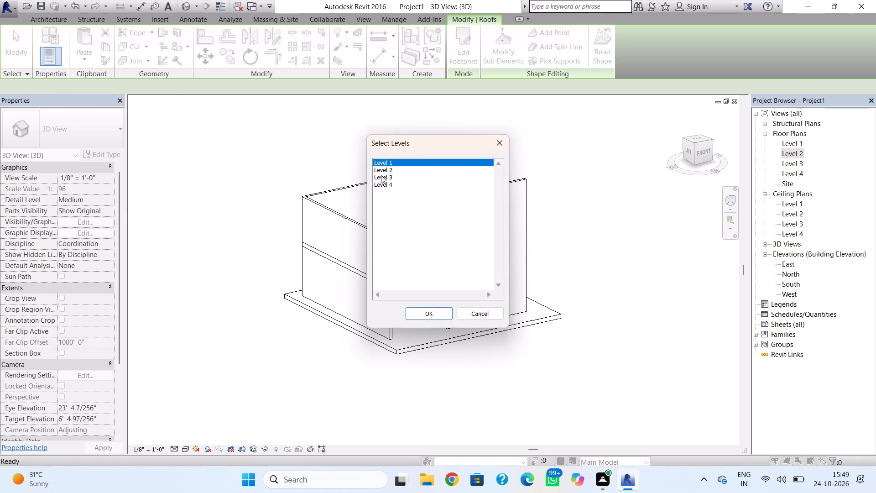
{"action": "left_click", "coordinate": [381, 175]}
{"action": "left_click", "coordinate": [414, 315]}
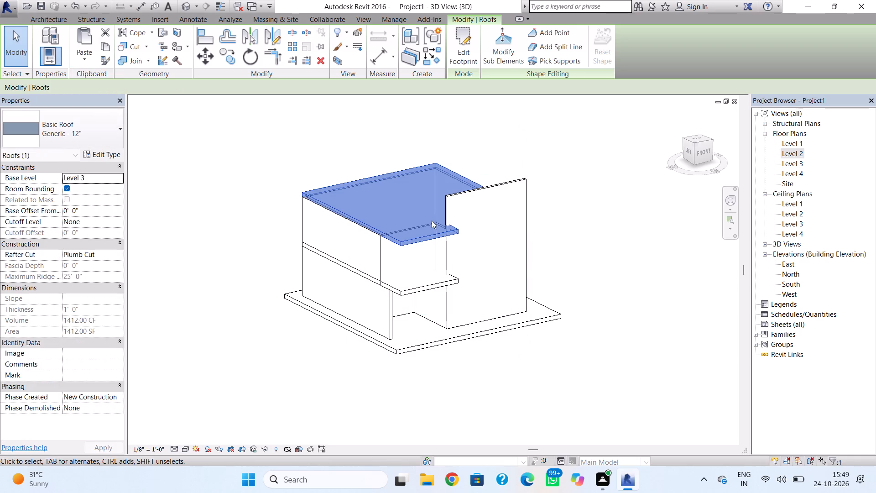
{"action": "key", "text": "Escape"}
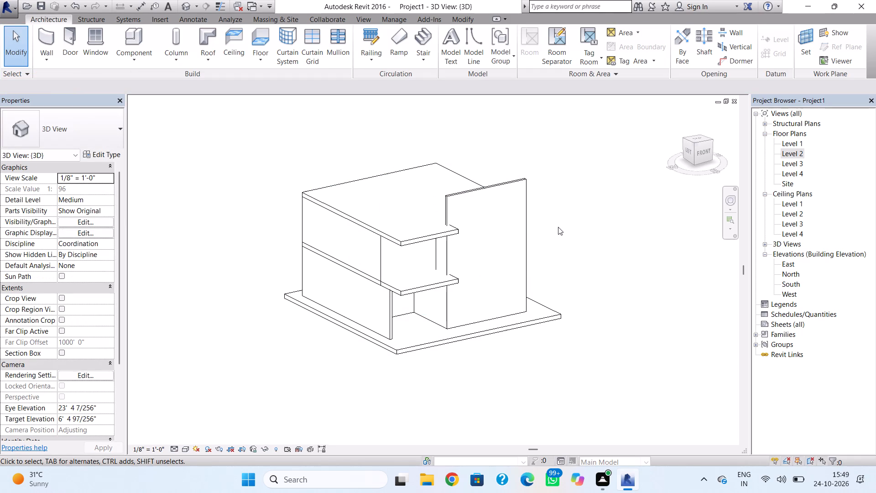
Set the 3D view's visual style to Realistic.
{"action": "right_click_drag", "start_coordinate": [558, 228], "coordinate": [490, 177], "text": "shift"}
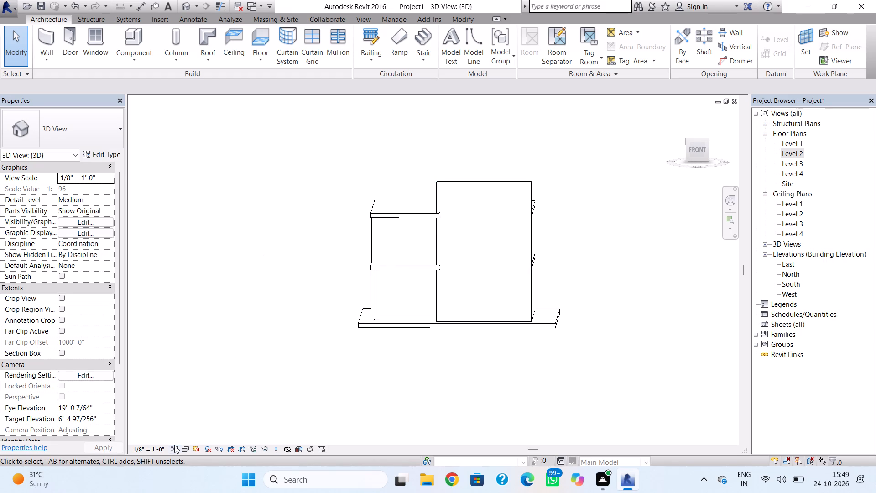
{"action": "left_click", "coordinate": [181, 449]}
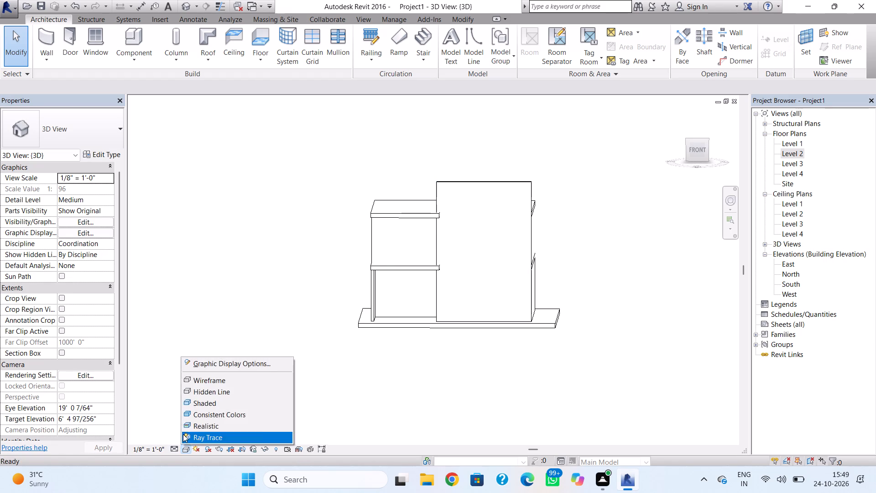
{"action": "left_click", "coordinate": [186, 430]}
Examine the recessed southwest corner, its walls and the overhanging roof slabs on both storeys in the 3D view.
{"action": "right_click_drag", "start_coordinate": [315, 301], "coordinate": [394, 350], "text": "shift"}
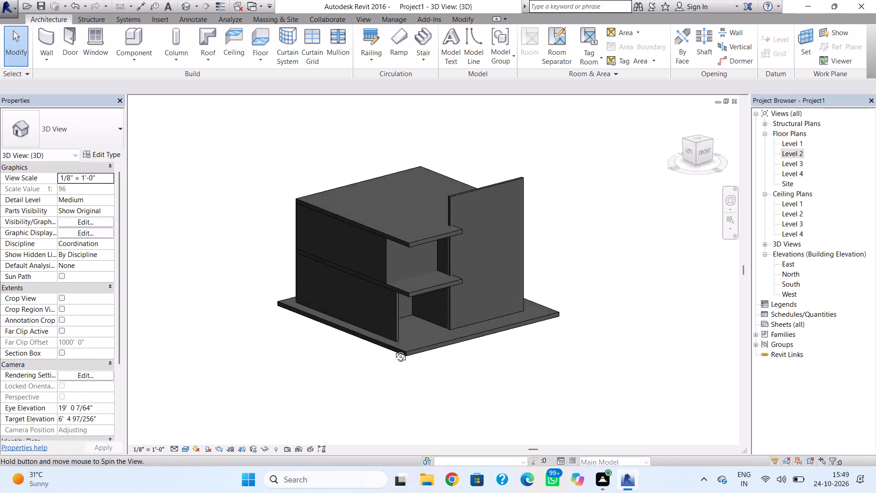
{"action": "right_click_drag", "start_coordinate": [394, 350], "coordinate": [341, 344], "text": "shift"}
{"action": "scroll", "coordinate": [386, 283], "scroll_direction": "up", "scroll_amount": 6}
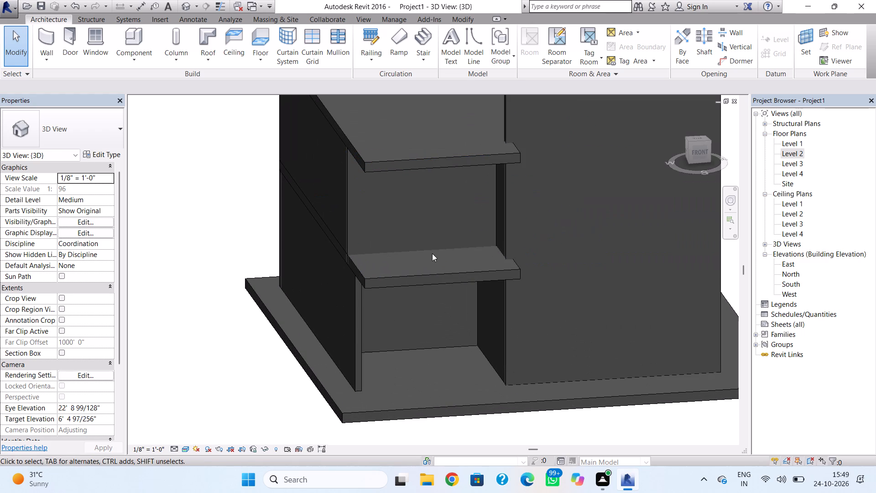
{"action": "right_click_drag", "start_coordinate": [463, 252], "coordinate": [381, 279]}
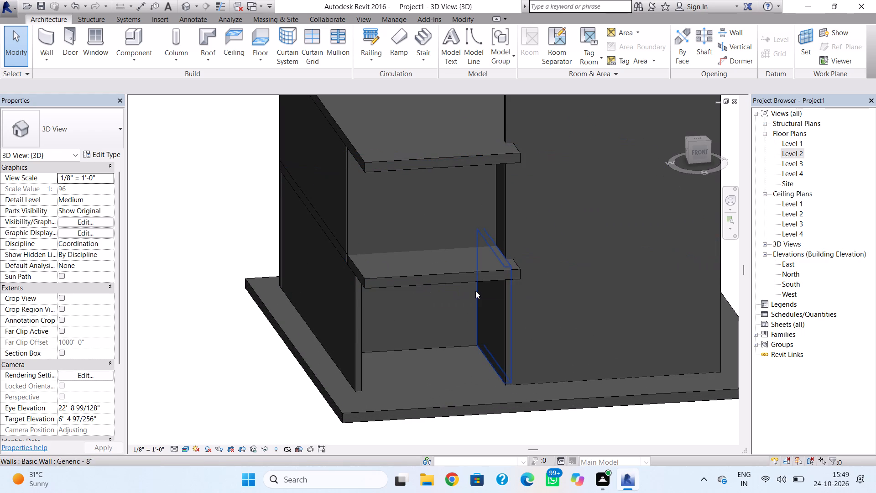
{"action": "right_click_drag", "start_coordinate": [474, 293], "coordinate": [495, 304], "text": "shift"}
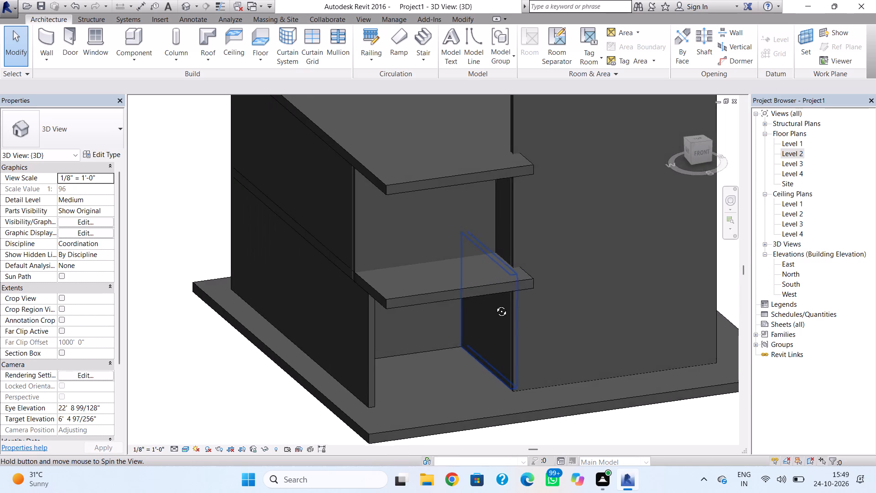
{"action": "right_click_drag", "start_coordinate": [495, 304], "coordinate": [492, 304], "text": "shift"}
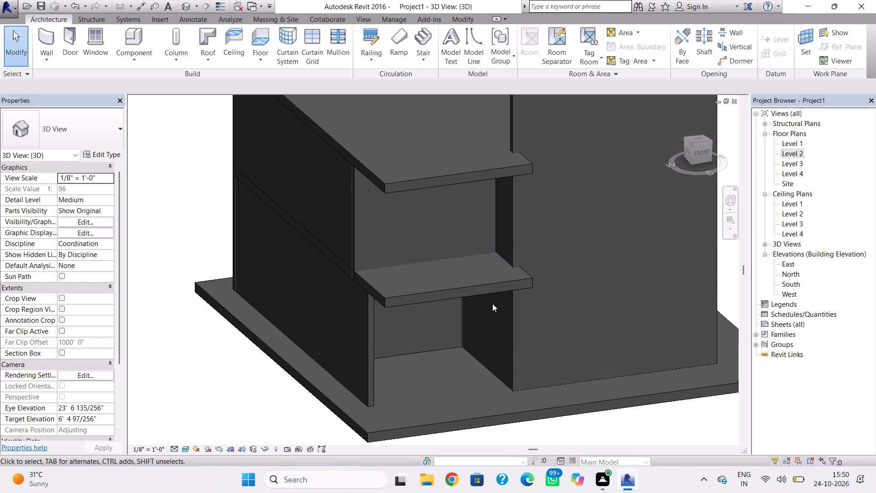
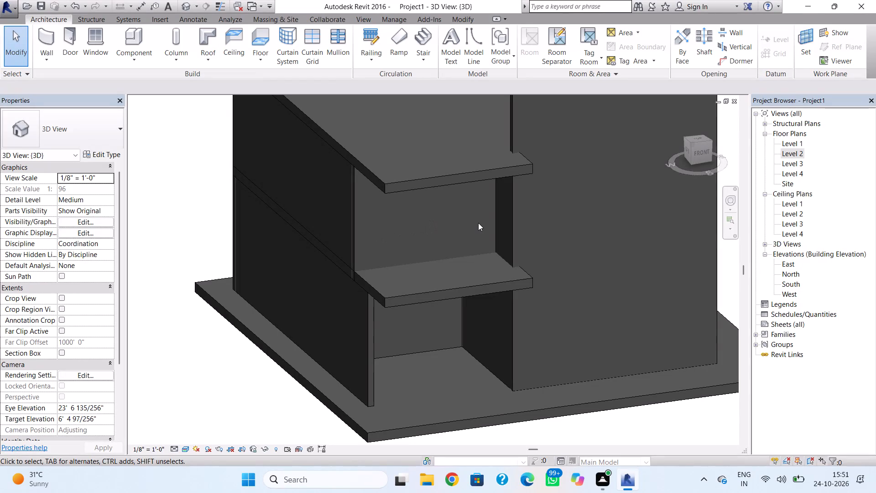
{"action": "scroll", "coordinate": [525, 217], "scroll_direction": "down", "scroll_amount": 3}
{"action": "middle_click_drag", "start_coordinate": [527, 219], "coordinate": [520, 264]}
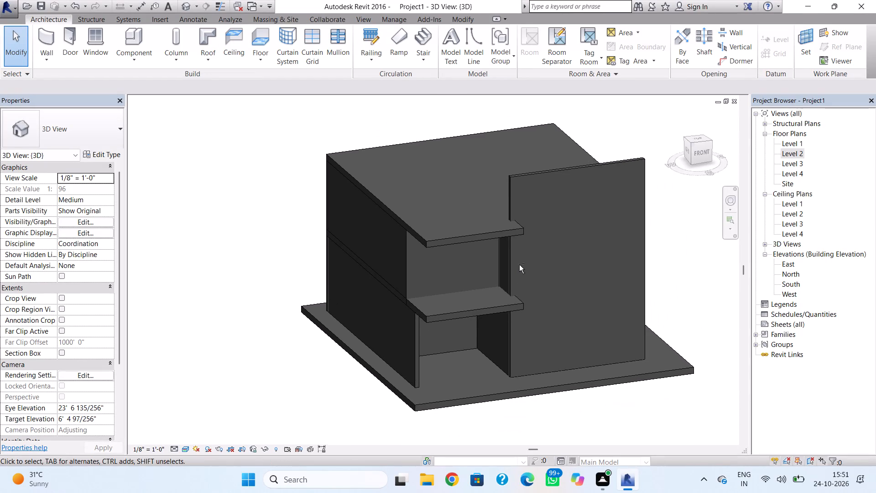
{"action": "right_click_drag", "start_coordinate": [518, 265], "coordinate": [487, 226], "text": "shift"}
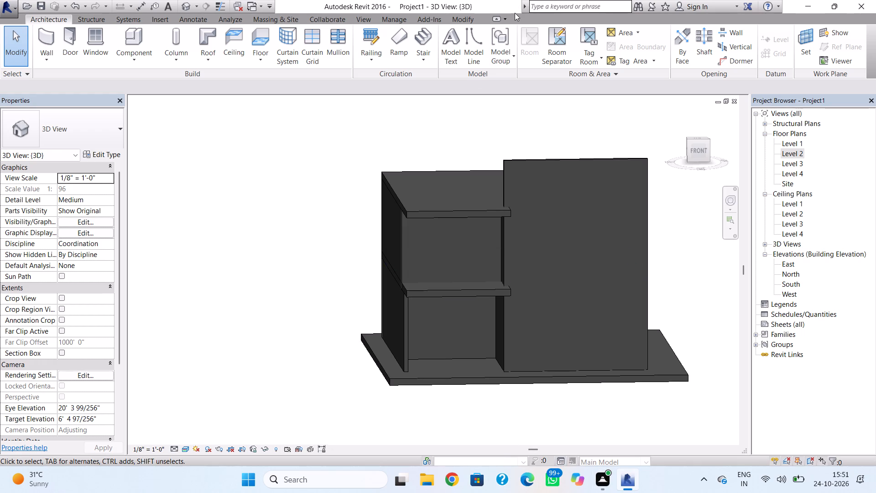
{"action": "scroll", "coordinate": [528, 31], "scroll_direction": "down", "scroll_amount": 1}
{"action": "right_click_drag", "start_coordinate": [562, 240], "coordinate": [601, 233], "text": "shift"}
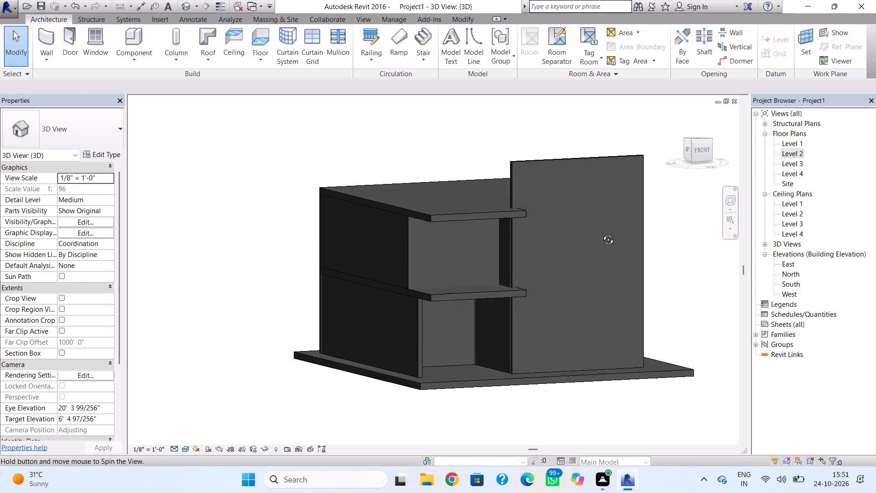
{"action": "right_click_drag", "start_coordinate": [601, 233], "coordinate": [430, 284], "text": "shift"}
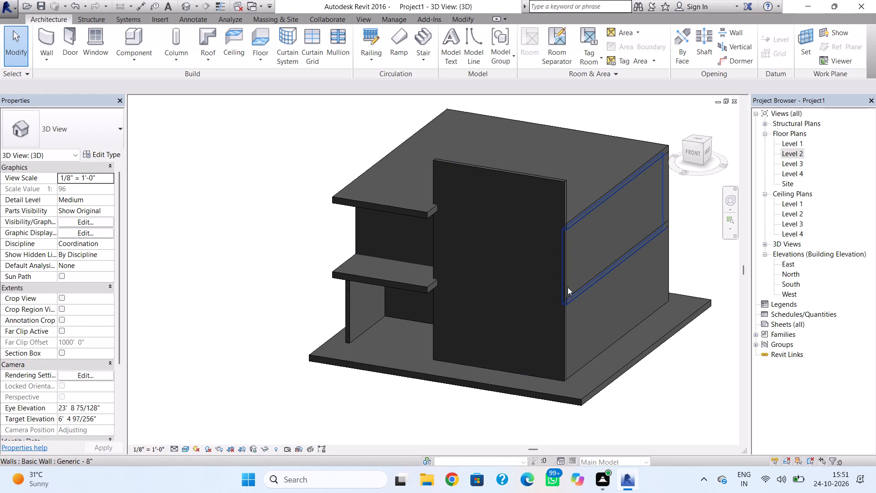
In the Level 3 floor plan, set up Generic - 8" walls with an unconnected height of 8'.
{"action": "double_click", "coordinate": [799, 165]}
{"action": "scroll", "coordinate": [443, 260], "scroll_direction": "down", "scroll_amount": 1}
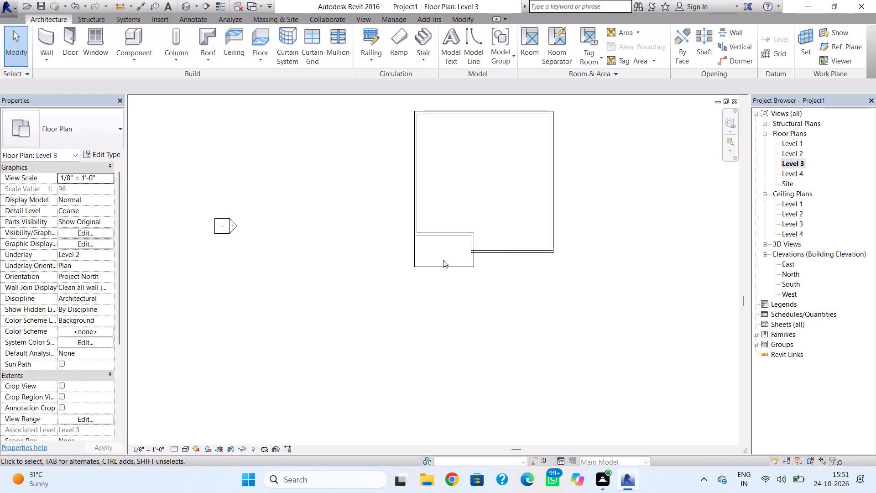
{"action": "middle_click_drag", "start_coordinate": [443, 261], "coordinate": [440, 273]}
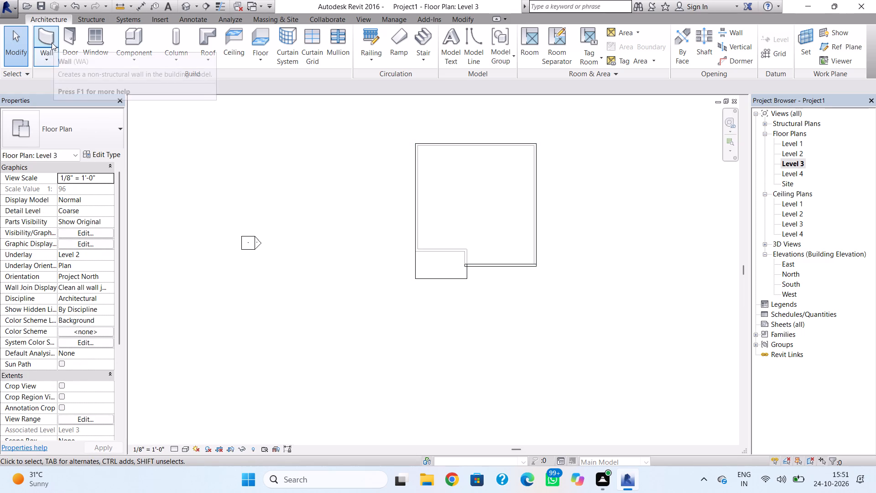
{"action": "left_click", "coordinate": [52, 42]}
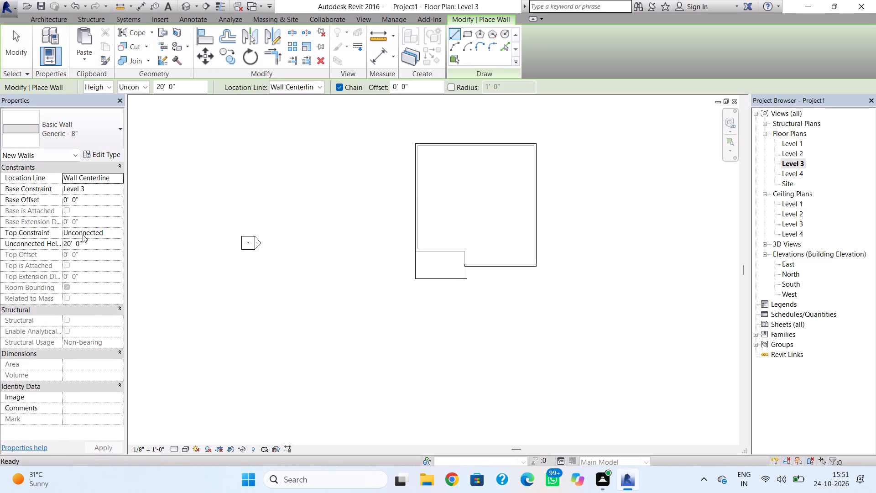
{"action": "left_click", "coordinate": [84, 131]}
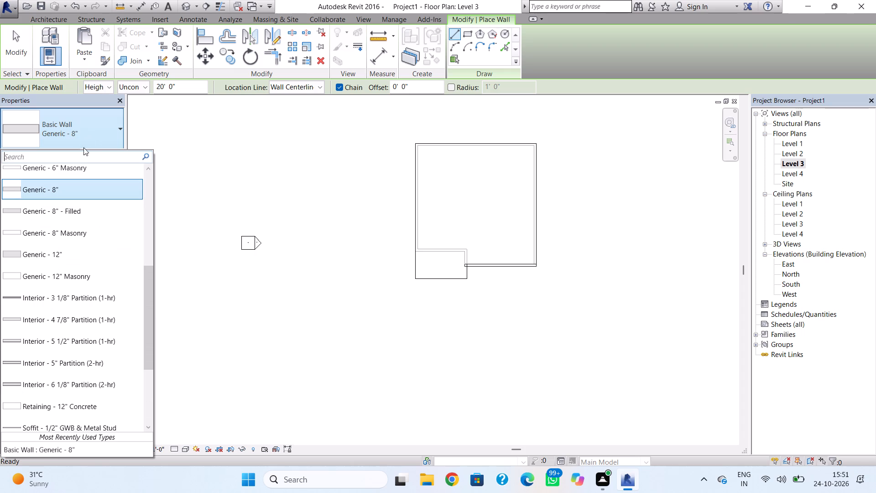
{"action": "left_click", "coordinate": [80, 185]}
{"action": "left_click", "coordinate": [81, 244]}
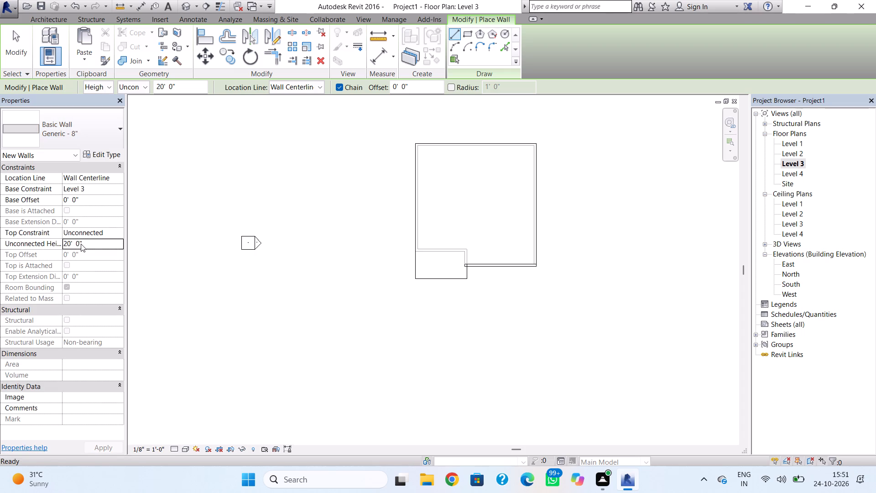
{"action": "left_click", "coordinate": [93, 248]}
{"action": "left_click_drag", "start_coordinate": [93, 248], "coordinate": [47, 256]}
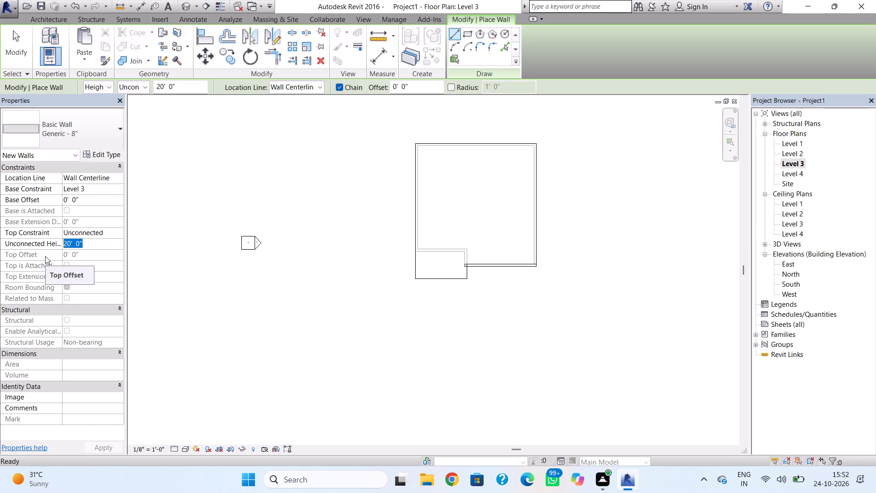
{"action": "type", "text": "8'"}
{"action": "key", "text": "Return"}
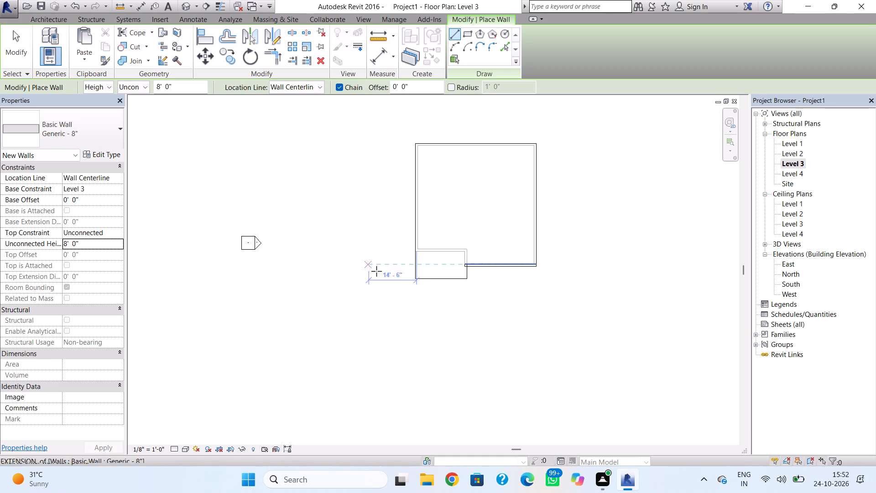
From the south wall's east end, draw an 18' east wall, a cross wall westward, and a west wall back to the south wall, enclosing a room.
{"action": "scroll", "coordinate": [485, 251], "scroll_direction": "up", "scroll_amount": 2}
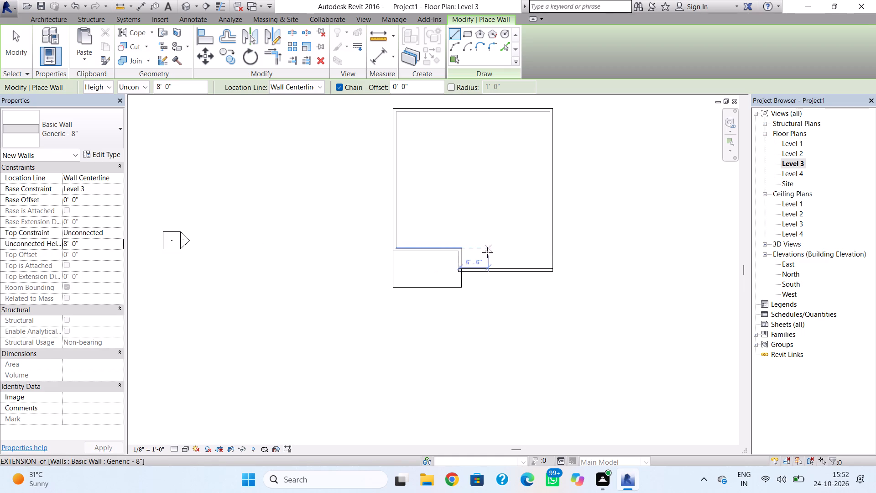
{"action": "scroll", "coordinate": [549, 262], "scroll_direction": "up", "scroll_amount": 10}
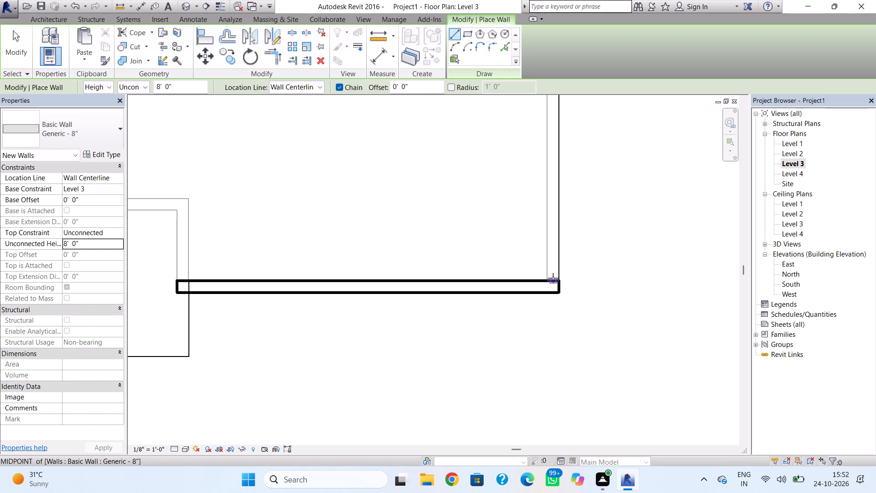
{"action": "left_click", "coordinate": [553, 278]}
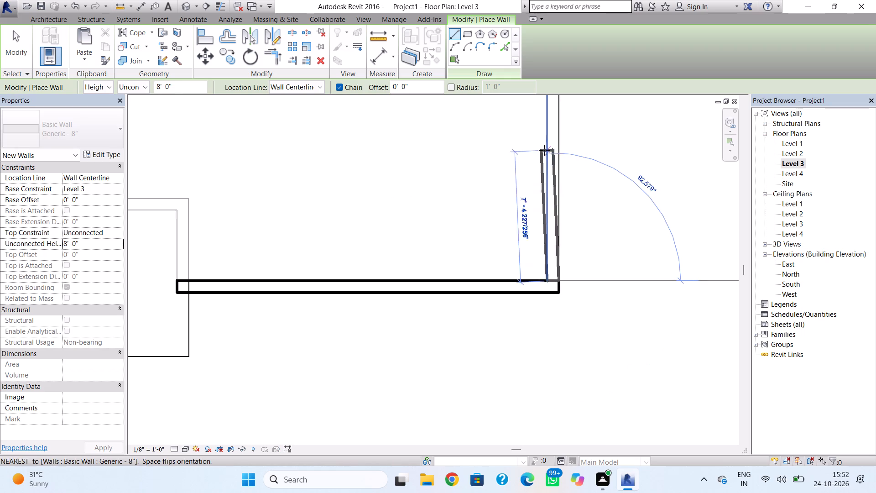
{"action": "scroll", "coordinate": [544, 150], "scroll_direction": "down", "scroll_amount": 3}
{"action": "middle_click_drag", "start_coordinate": [540, 169], "coordinate": [510, 283]}
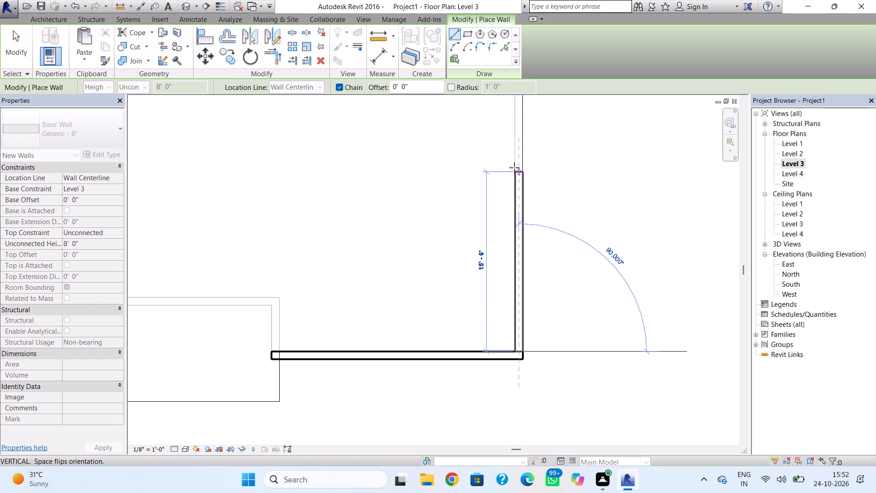
{"action": "scroll", "coordinate": [511, 150], "scroll_direction": "down", "scroll_amount": 1}
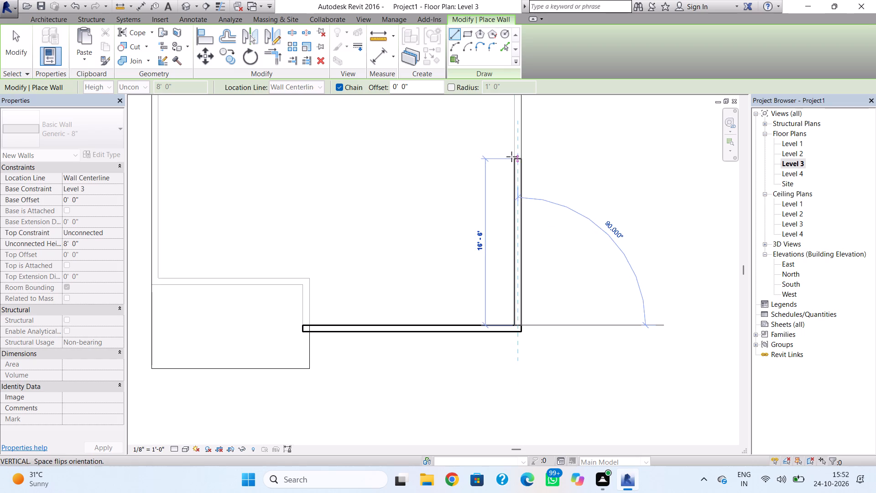
{"action": "middle_click_drag", "start_coordinate": [514, 162], "coordinate": [513, 294]}
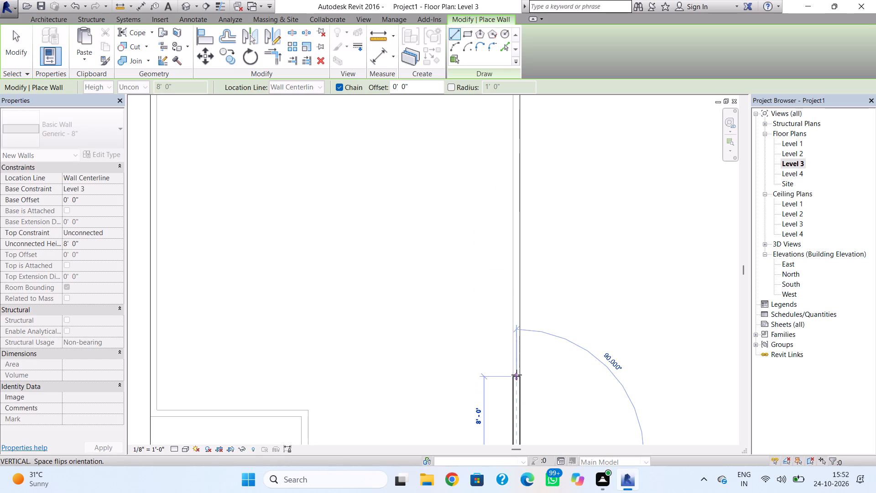
{"action": "middle_click_drag", "start_coordinate": [517, 374], "coordinate": [512, 224]}
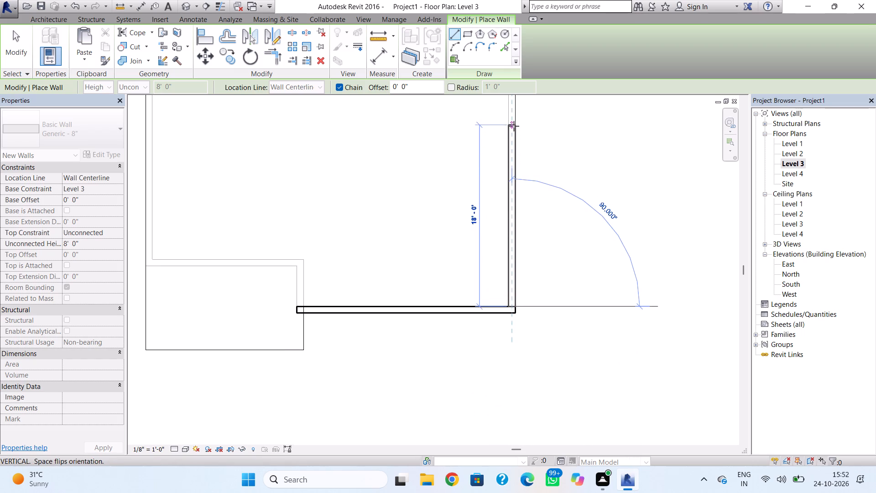
{"action": "left_click", "coordinate": [513, 125]}
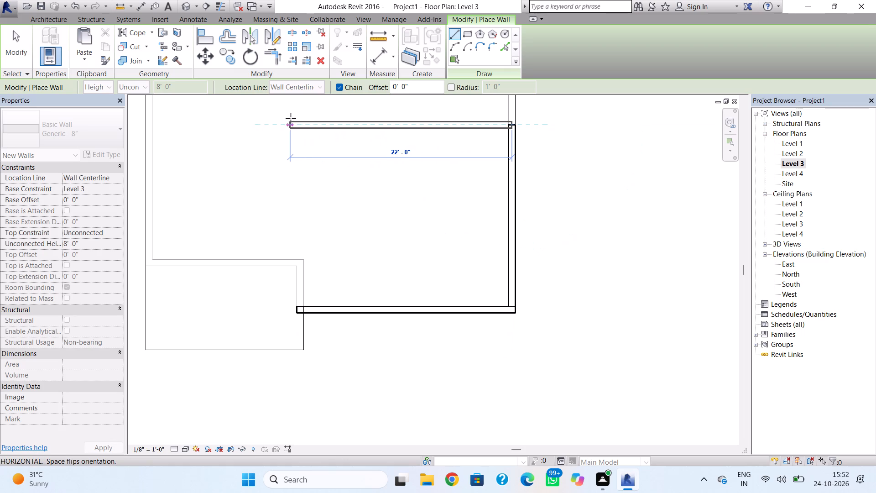
{"action": "left_click", "coordinate": [303, 118]}
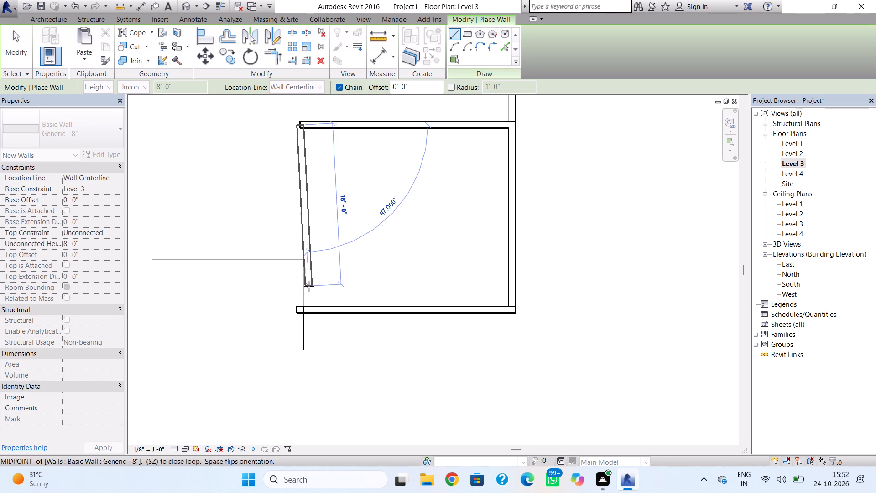
{"action": "left_click", "coordinate": [305, 304]}
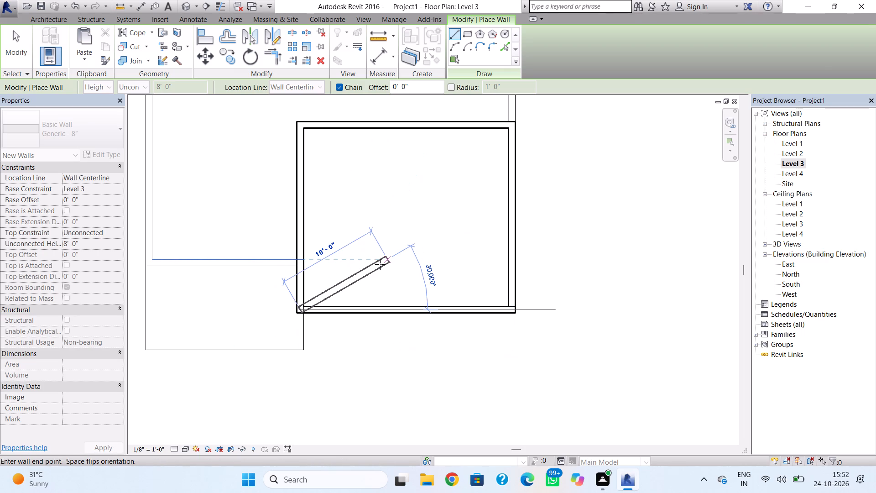
{"action": "key", "text": "Escape"}
Continue the Level 3 east wall about 18' north from the room's northeast corner to the roof slab's north edge.
{"action": "scroll", "coordinate": [385, 237], "scroll_direction": "down", "scroll_amount": 3}
{"action": "middle_click_drag", "start_coordinate": [385, 240], "coordinate": [385, 242]}
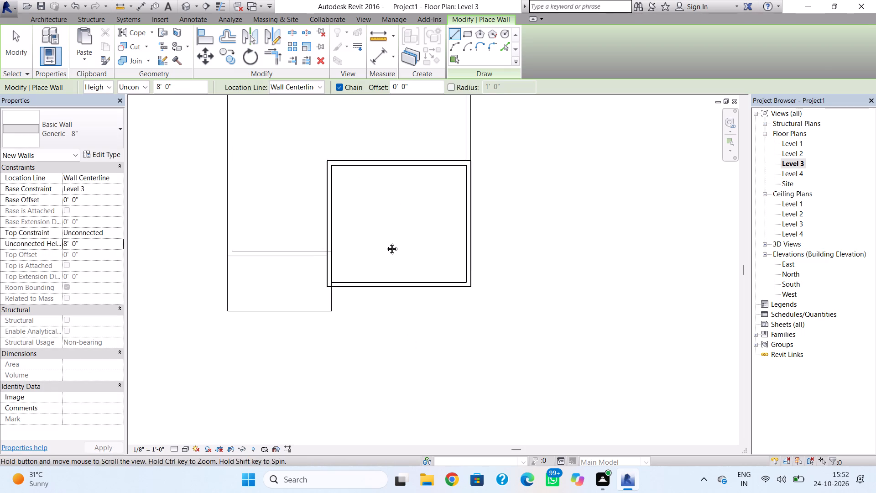
{"action": "middle_click_drag", "start_coordinate": [385, 242], "coordinate": [389, 248]}
{"action": "scroll", "coordinate": [473, 172], "scroll_direction": "up", "scroll_amount": 5}
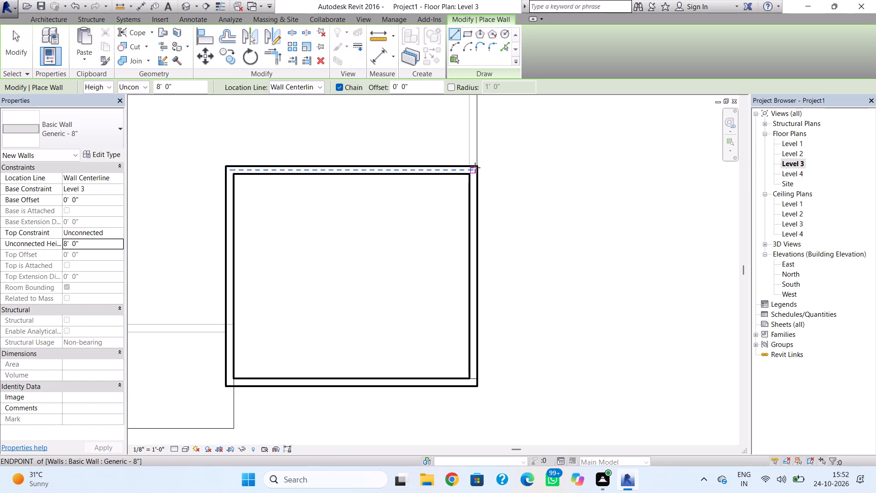
{"action": "scroll", "coordinate": [475, 168], "scroll_direction": "up", "scroll_amount": 2}
{"action": "left_click", "coordinate": [472, 162]}
{"action": "middle_click_drag", "start_coordinate": [462, 119], "coordinate": [479, 187]}
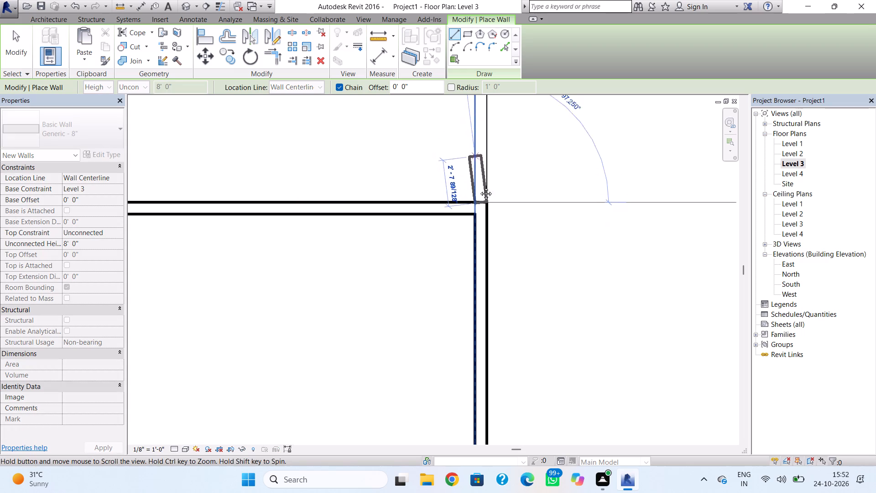
{"action": "middle_click_drag", "start_coordinate": [479, 187], "coordinate": [565, 460]}
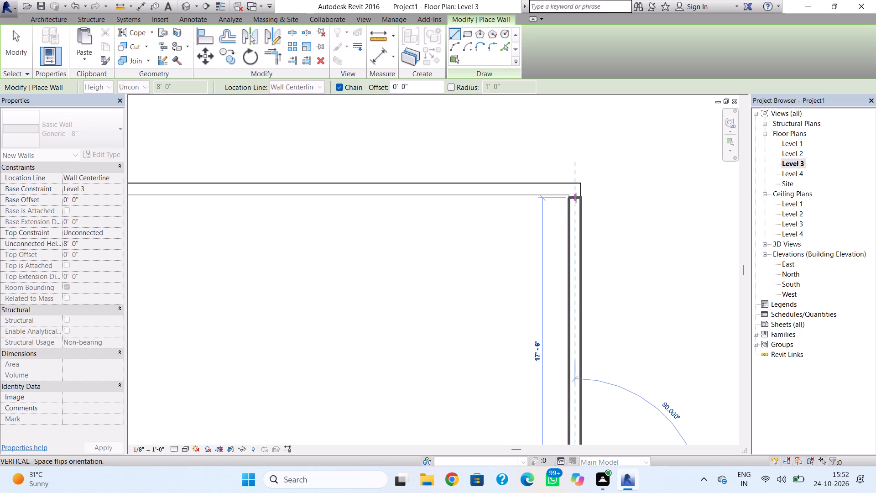
{"action": "scroll", "coordinate": [576, 192], "scroll_direction": "up", "scroll_amount": 3}
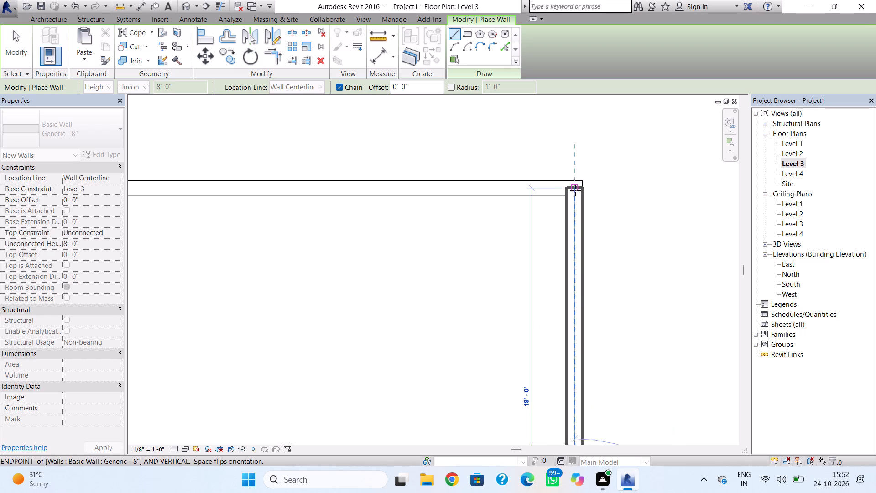
{"action": "left_click", "coordinate": [575, 179]}
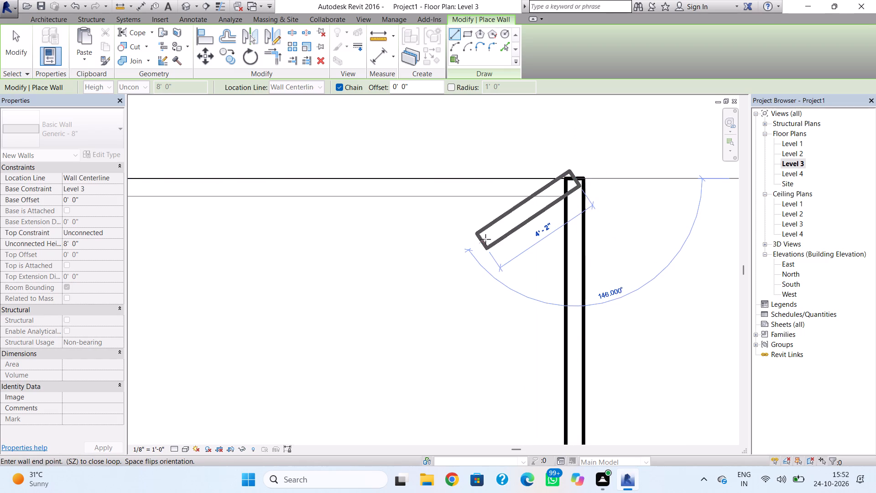
{"action": "key", "text": "Escape"}
Draw the Level 3 north wall about 36' long along the roof slab's north edge, from the east wall to the northwest corner.
{"action": "left_click", "coordinate": [564, 189]}
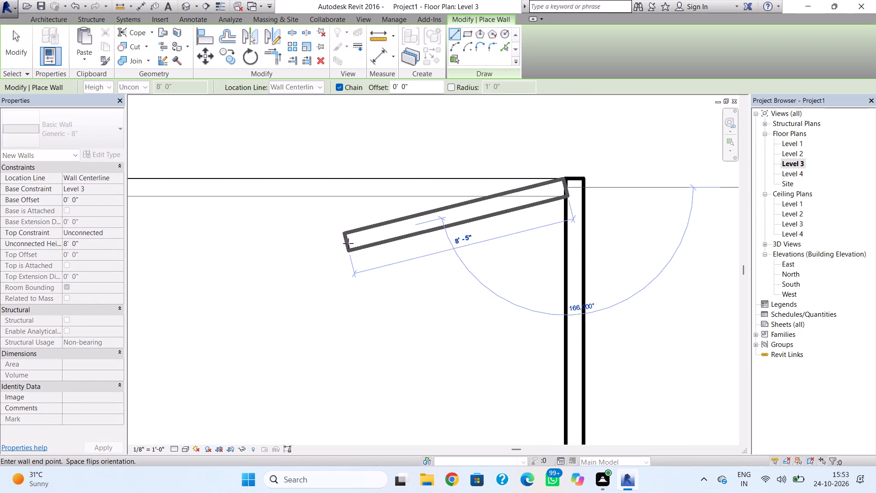
{"action": "scroll", "coordinate": [349, 242], "scroll_direction": "down", "scroll_amount": 3}
{"action": "middle_click_drag", "start_coordinate": [359, 242], "coordinate": [452, 249]}
{"action": "scroll", "coordinate": [440, 252], "scroll_direction": "down", "scroll_amount": 6}
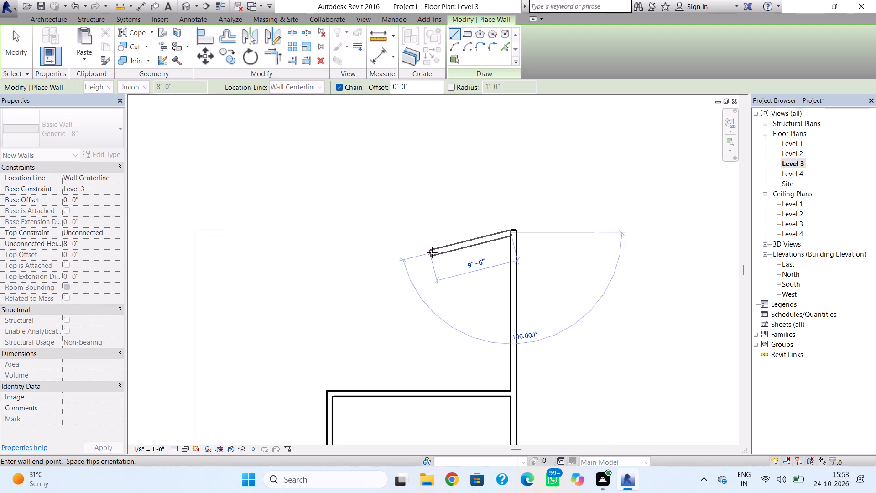
{"action": "middle_click_drag", "start_coordinate": [434, 252], "coordinate": [495, 255]}
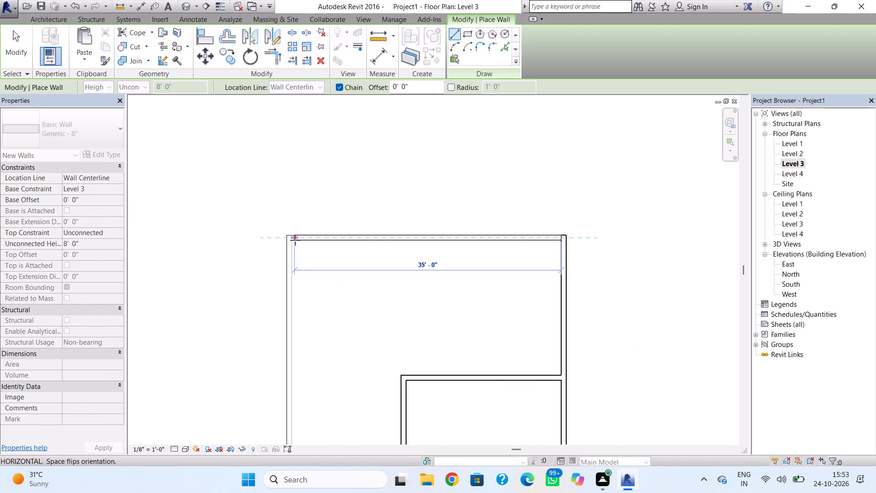
{"action": "scroll", "coordinate": [286, 240], "scroll_direction": "up", "scroll_amount": 8}
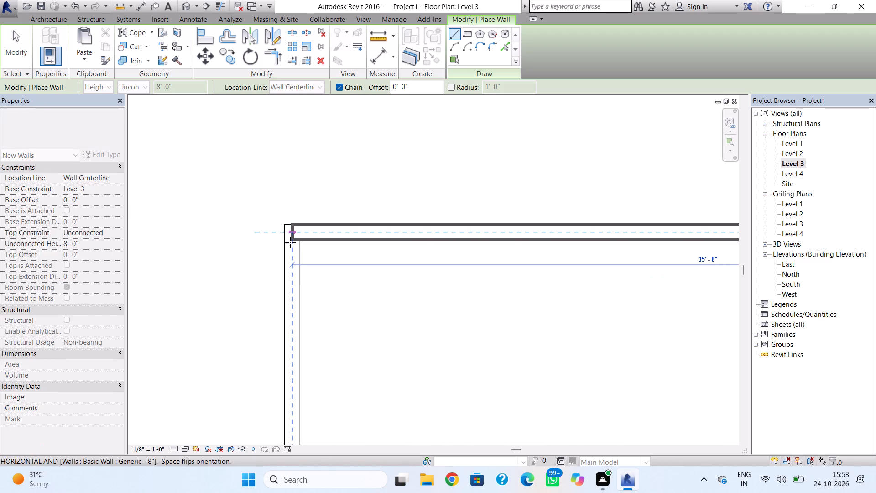
{"action": "left_click", "coordinate": [283, 246]}
{"action": "key", "text": "Escape"}
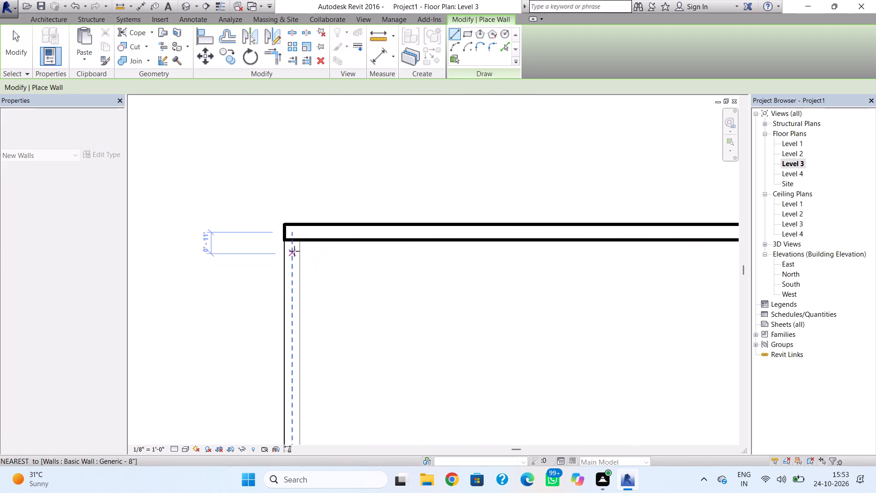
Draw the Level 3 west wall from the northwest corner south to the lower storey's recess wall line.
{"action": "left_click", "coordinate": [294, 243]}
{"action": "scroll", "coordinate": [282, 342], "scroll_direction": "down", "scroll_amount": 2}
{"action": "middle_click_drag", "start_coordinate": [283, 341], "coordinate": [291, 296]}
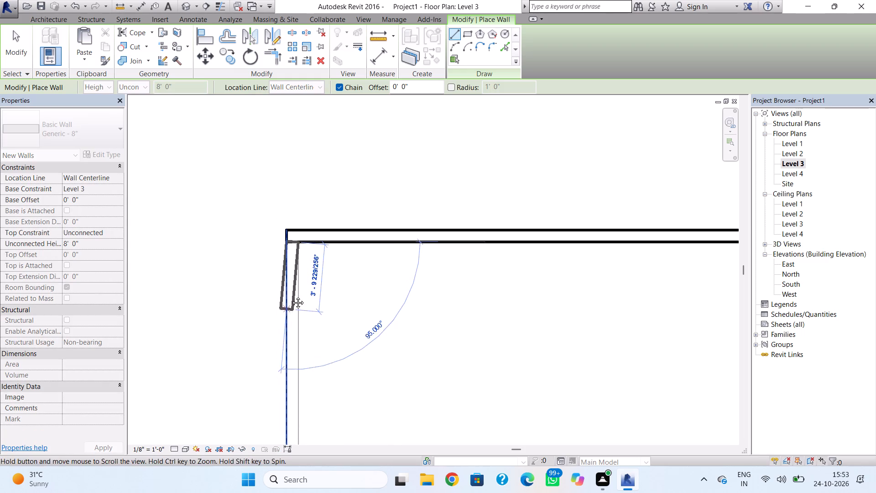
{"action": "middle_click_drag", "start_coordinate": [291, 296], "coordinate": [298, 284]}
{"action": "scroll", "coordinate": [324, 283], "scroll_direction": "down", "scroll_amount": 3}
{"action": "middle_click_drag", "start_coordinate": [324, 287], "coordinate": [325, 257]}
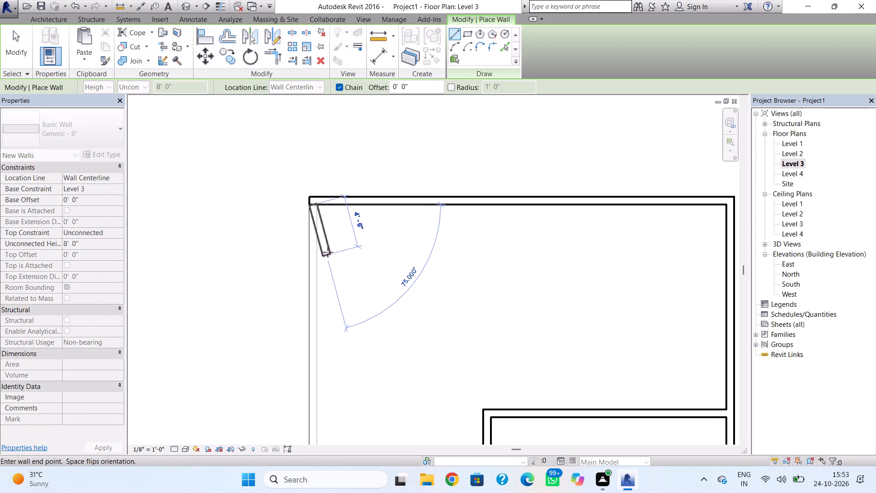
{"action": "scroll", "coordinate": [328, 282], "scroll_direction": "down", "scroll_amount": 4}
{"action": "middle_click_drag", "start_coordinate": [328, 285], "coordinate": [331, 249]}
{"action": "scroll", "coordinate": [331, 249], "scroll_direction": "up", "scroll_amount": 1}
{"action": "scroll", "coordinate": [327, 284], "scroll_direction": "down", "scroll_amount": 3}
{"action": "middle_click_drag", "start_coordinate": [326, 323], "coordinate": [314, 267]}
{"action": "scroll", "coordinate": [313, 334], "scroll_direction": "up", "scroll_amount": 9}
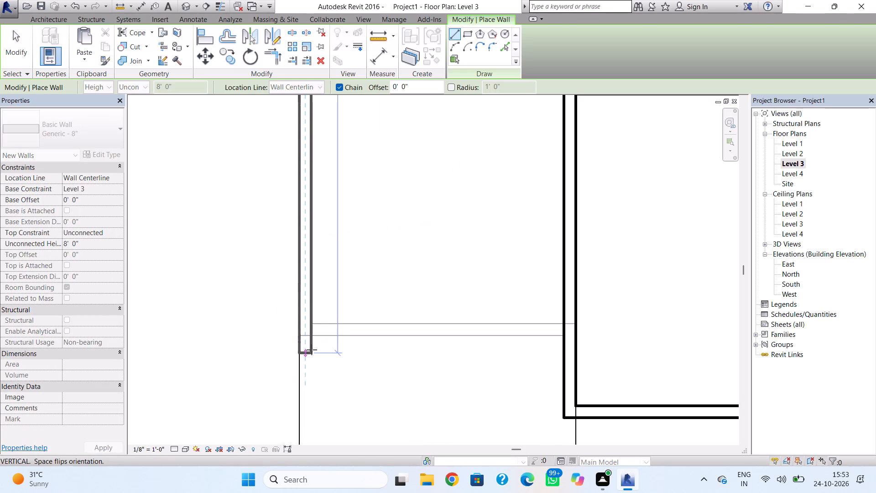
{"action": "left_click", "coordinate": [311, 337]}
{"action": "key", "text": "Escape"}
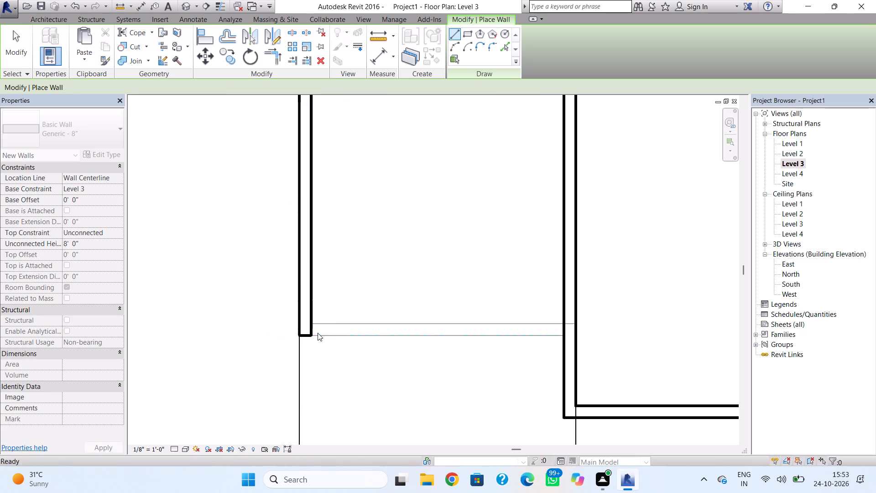
Undo the added Level 3 walls back to the cross wall forming the southeast room's north side.
{"action": "left_click", "coordinate": [315, 329]}
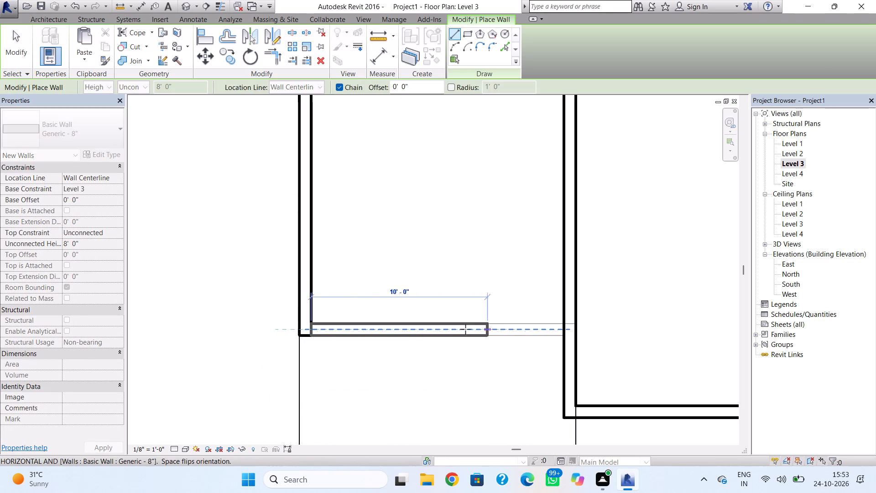
{"action": "key", "text": "ctrl+z"}
{"action": "key", "text": "ctrl+z"}
{"action": "key", "text": "ctrl+z"}
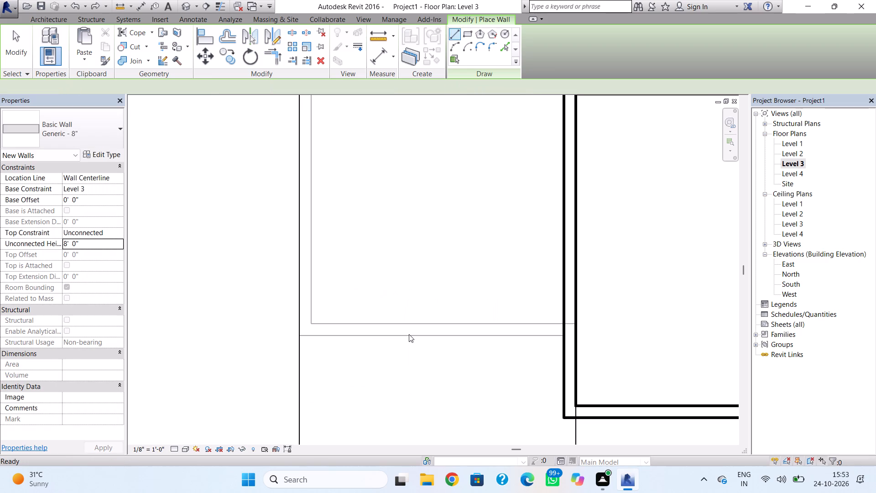
{"action": "key", "text": "ctrl+z"}
{"action": "key", "text": "ctrl+z"}
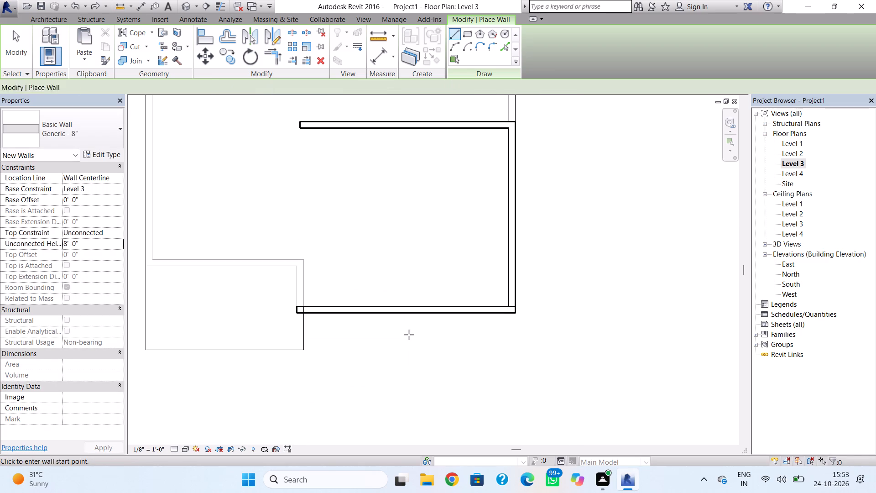
{"action": "key", "text": "ctrl+z"}
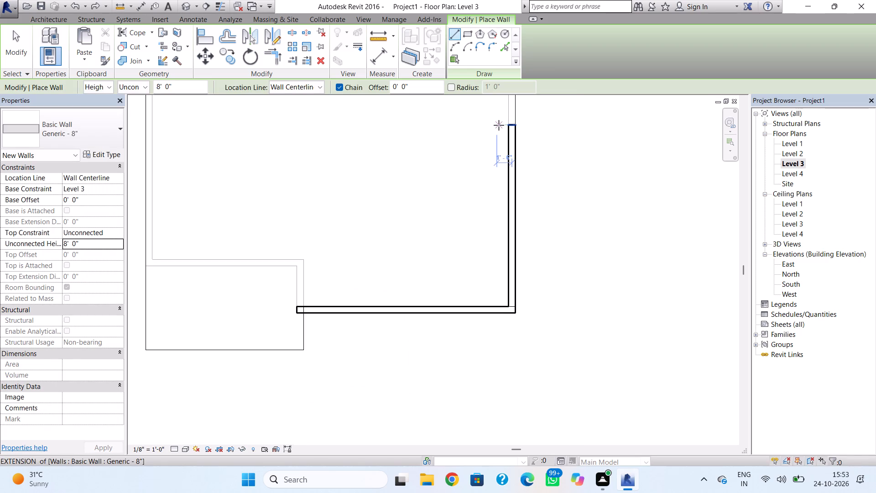
{"action": "key", "text": "ctrl+y"}
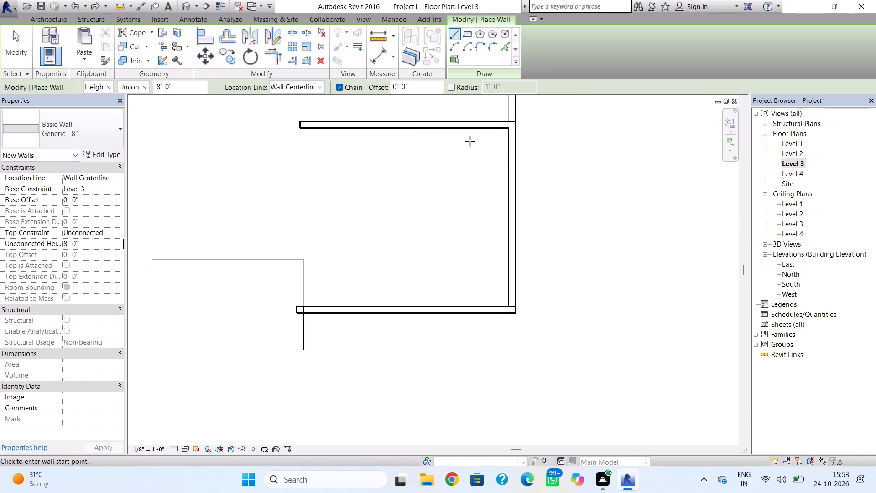
Draw the southeast room's west wall from the cross wall's west end south to the tall south wall.
{"action": "left_click", "coordinate": [302, 128]}
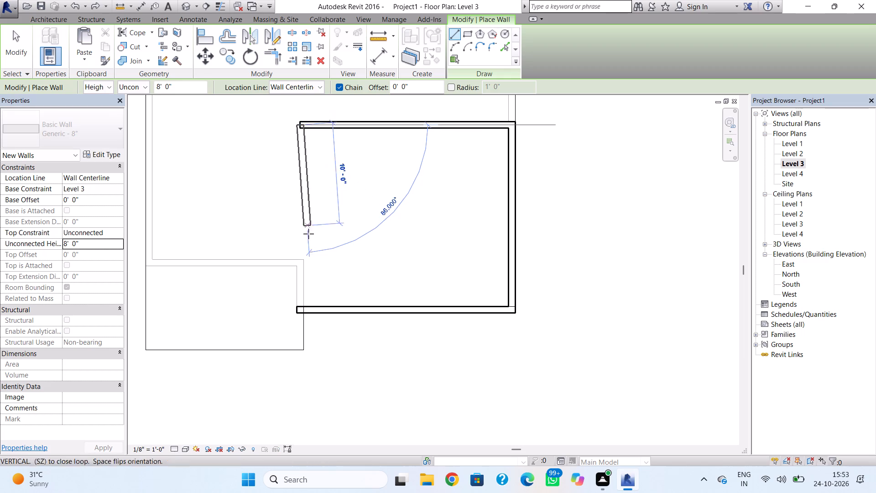
{"action": "left_click", "coordinate": [302, 305]}
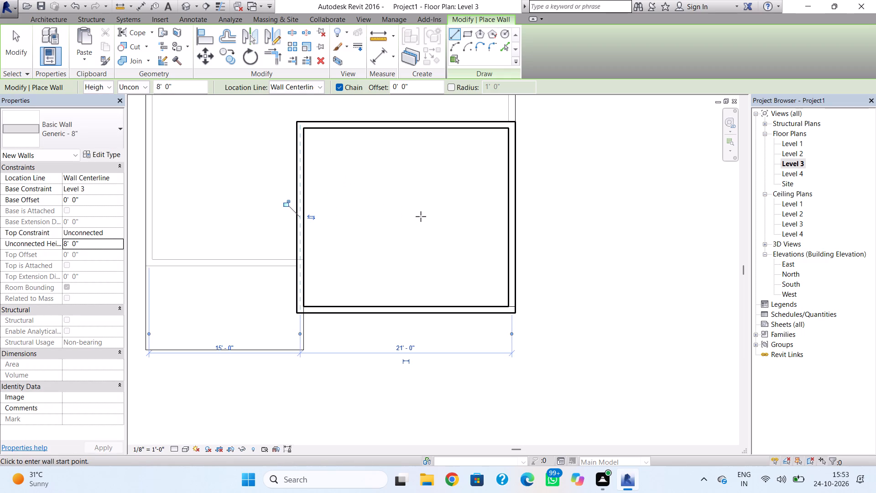
{"action": "key", "text": "Escape"}
Examine the enclosed Level 3 room and the building from several sides in the 3D view.
{"action": "left_click", "coordinate": [187, 5]}
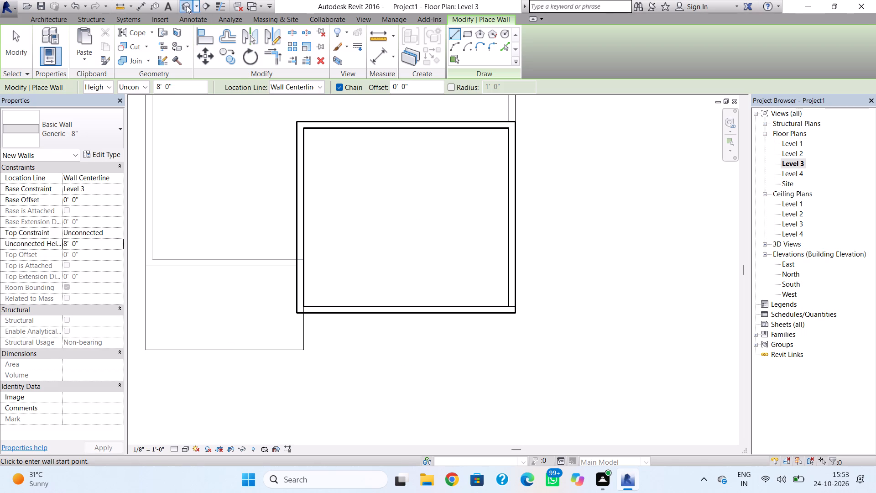
{"action": "right_click_drag", "start_coordinate": [436, 201], "coordinate": [497, 198], "text": "shift"}
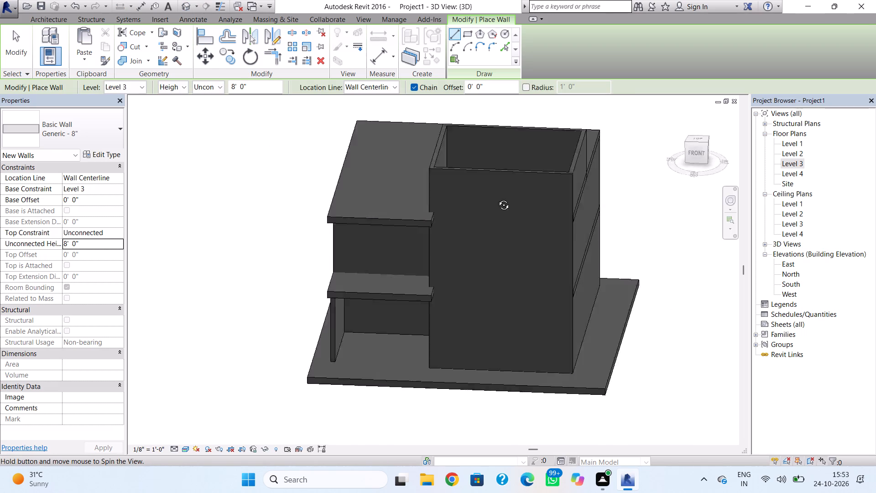
{"action": "right_click_drag", "start_coordinate": [497, 198], "coordinate": [409, 190], "text": "shift"}
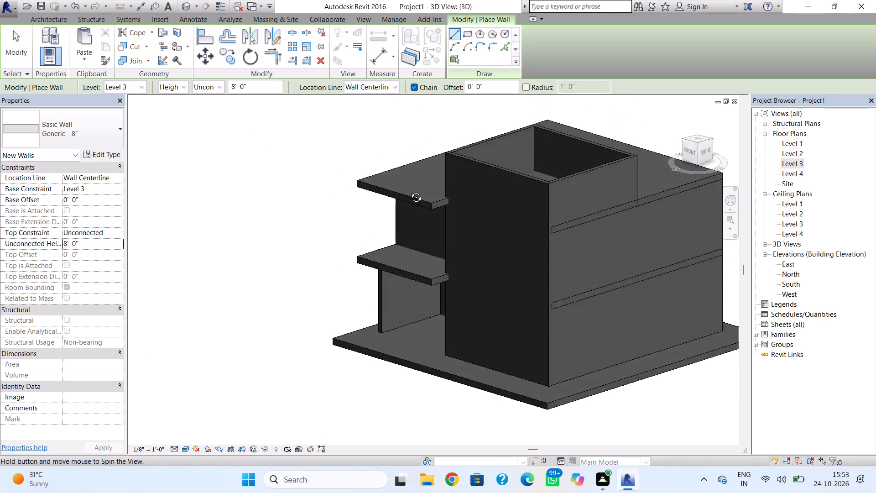
{"action": "right_click_drag", "start_coordinate": [409, 190], "coordinate": [528, 183], "text": "shift"}
{"action": "right_click_drag", "start_coordinate": [545, 181], "coordinate": [399, 205], "text": "shift"}
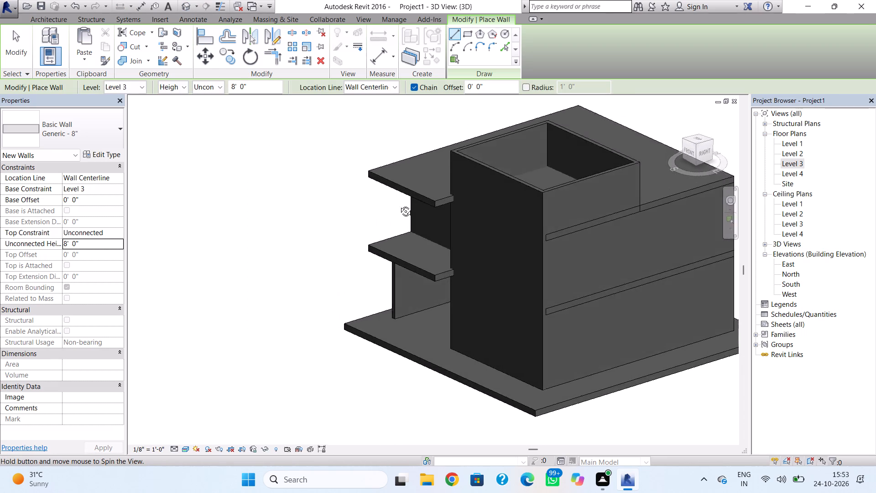
{"action": "right_click_drag", "start_coordinate": [399, 205], "coordinate": [538, 175], "text": "shift"}
{"action": "right_click_drag", "start_coordinate": [538, 174], "coordinate": [520, 197], "text": "shift"}
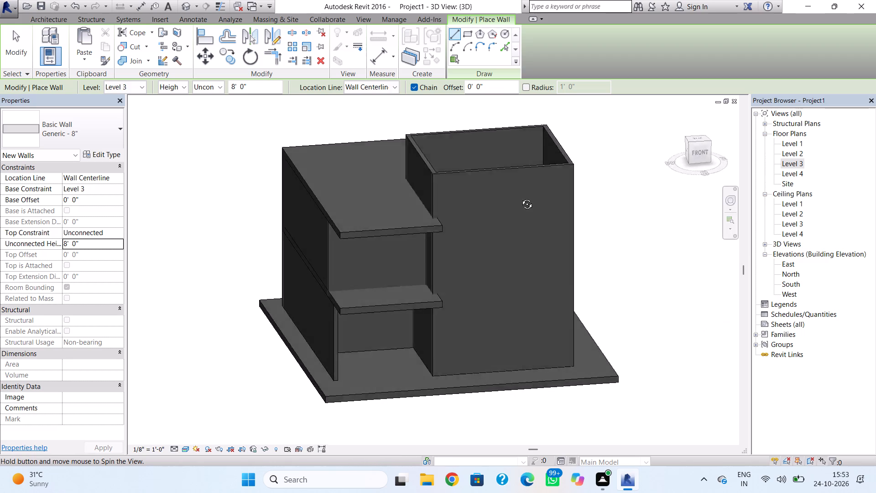
{"action": "right_click_drag", "start_coordinate": [520, 197], "coordinate": [580, 194], "text": "shift"}
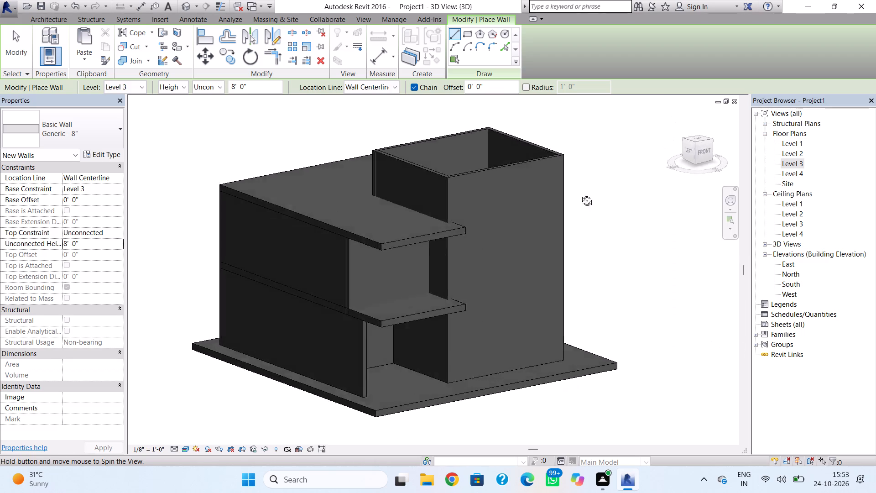
{"action": "right_click_drag", "start_coordinate": [580, 194], "coordinate": [434, 231], "text": "shift"}
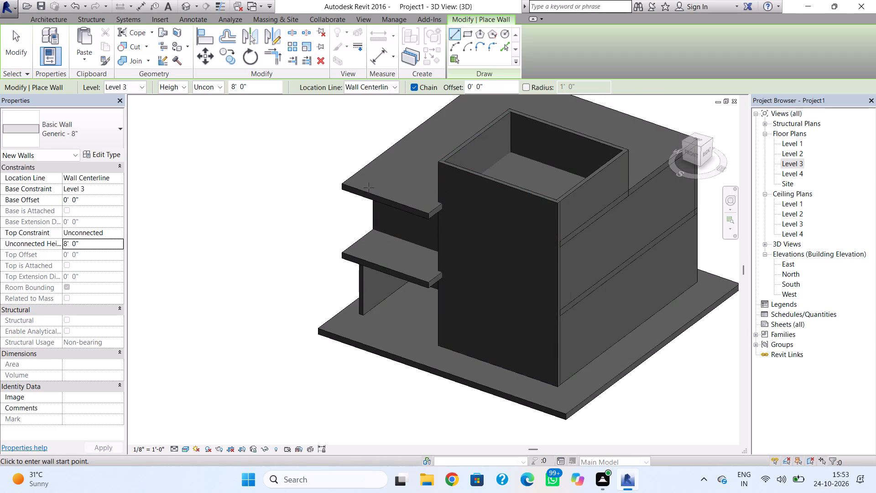
Create a flat Generic - 12" footprint roof on Level 4 with a rectangular boundary along the southeast room's outer wall faces, 19' north to south.
{"action": "left_click", "coordinate": [47, 19]}
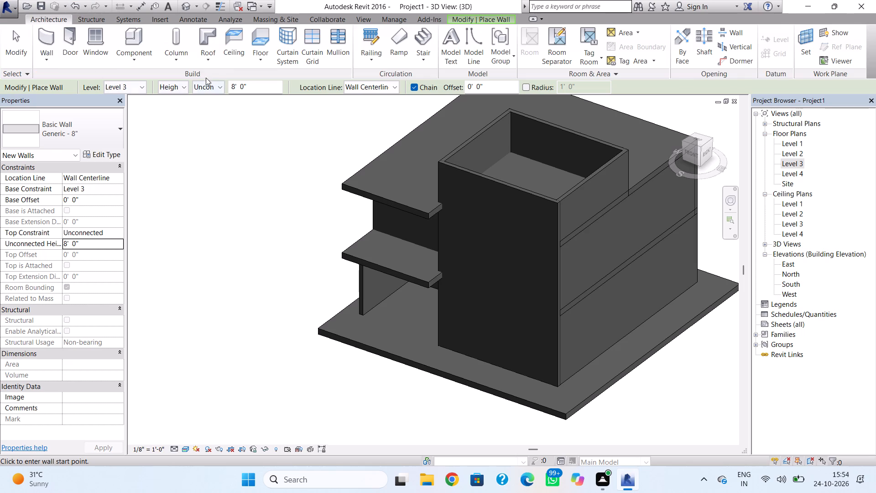
{"action": "left_click", "coordinate": [209, 37]}
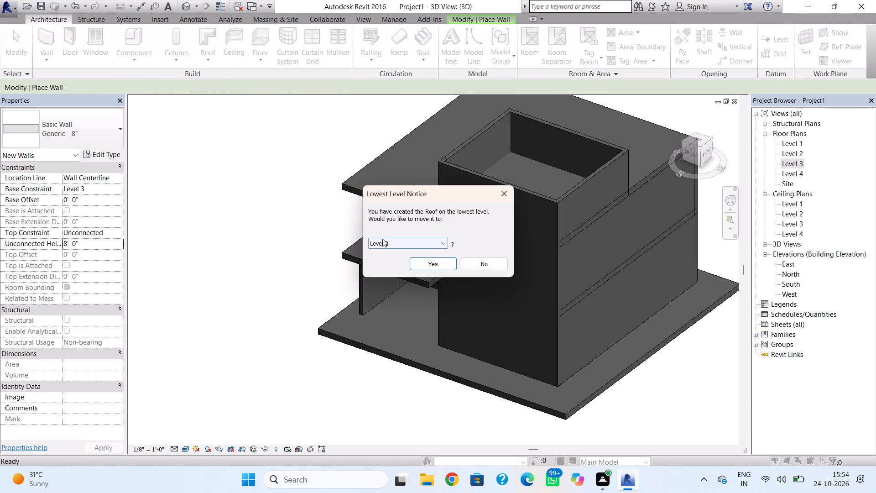
{"action": "left_click", "coordinate": [382, 239]}
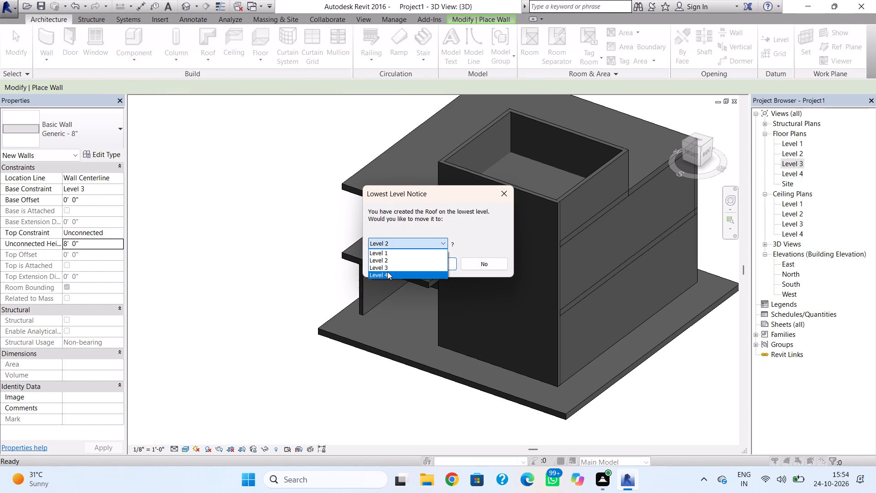
{"action": "left_click", "coordinate": [387, 272]}
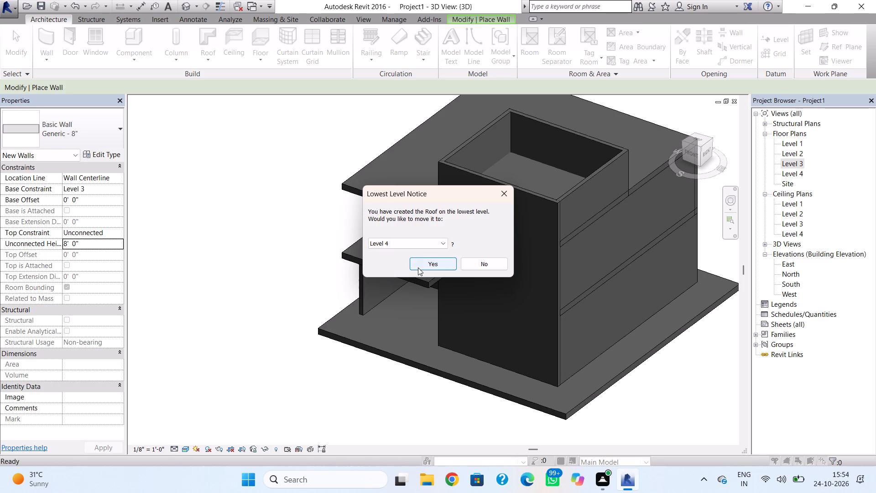
{"action": "left_click", "coordinate": [418, 267]}
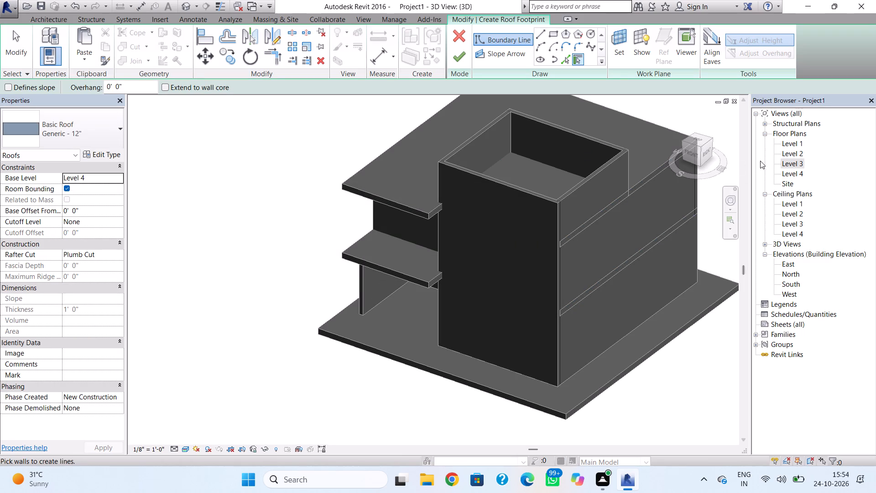
{"action": "double_click", "coordinate": [790, 172]}
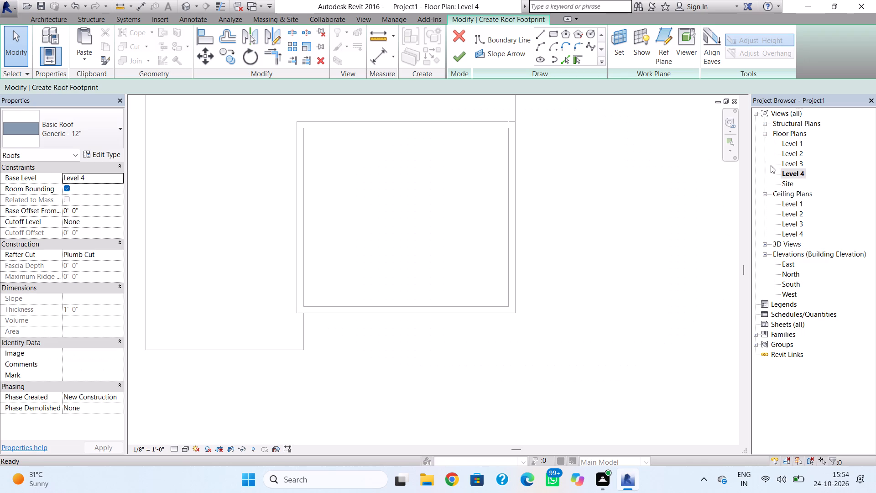
{"action": "left_click", "coordinate": [553, 35]}
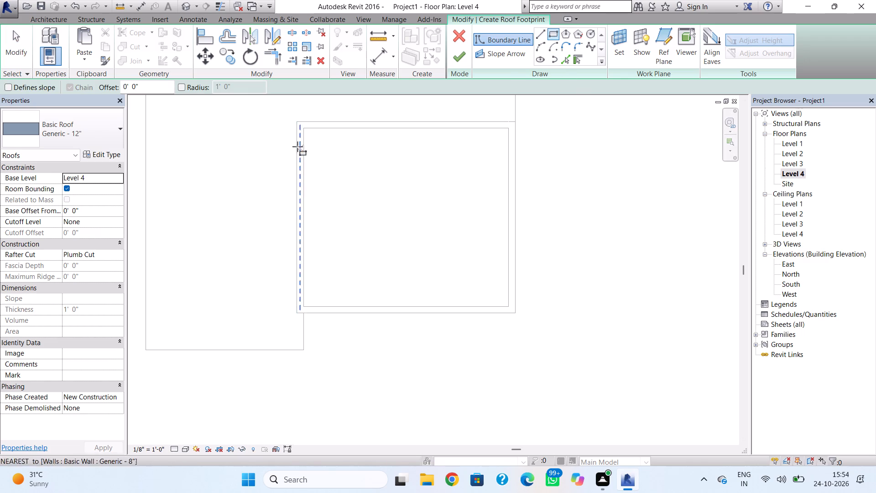
{"action": "left_click", "coordinate": [297, 122]}
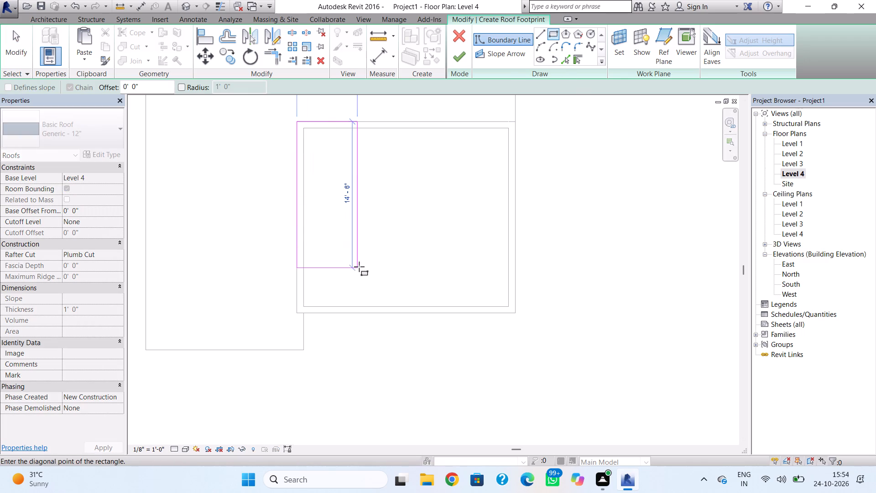
{"action": "left_click", "coordinate": [514, 316]}
{"action": "key", "text": "Escape"}
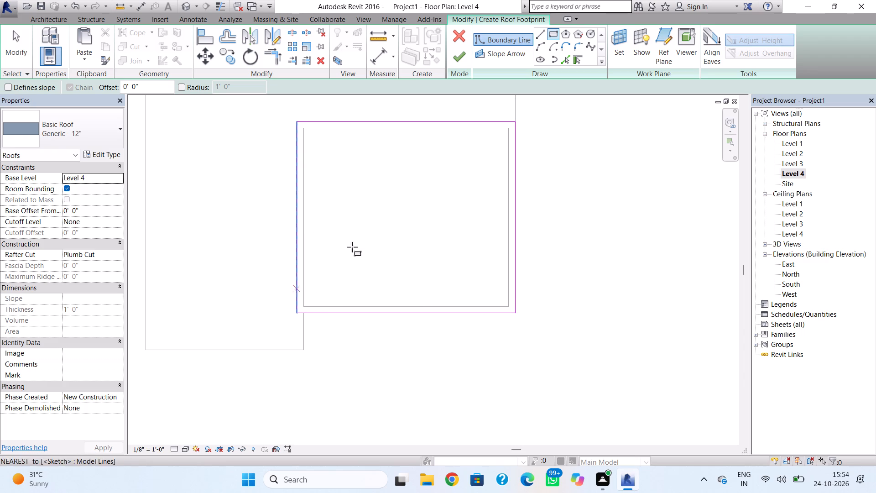
{"action": "left_click", "coordinate": [464, 63]}
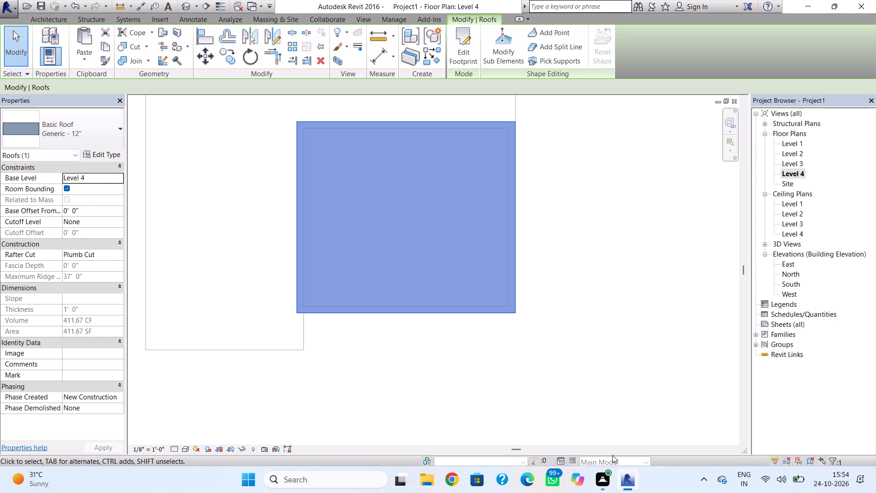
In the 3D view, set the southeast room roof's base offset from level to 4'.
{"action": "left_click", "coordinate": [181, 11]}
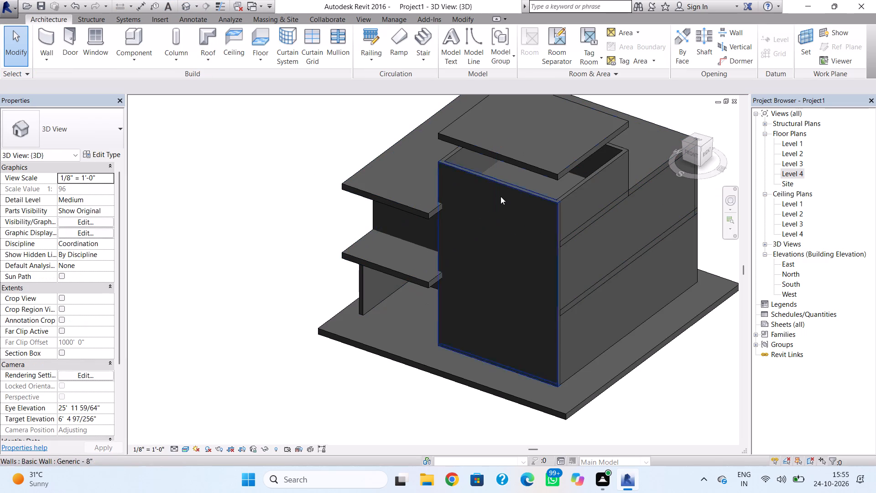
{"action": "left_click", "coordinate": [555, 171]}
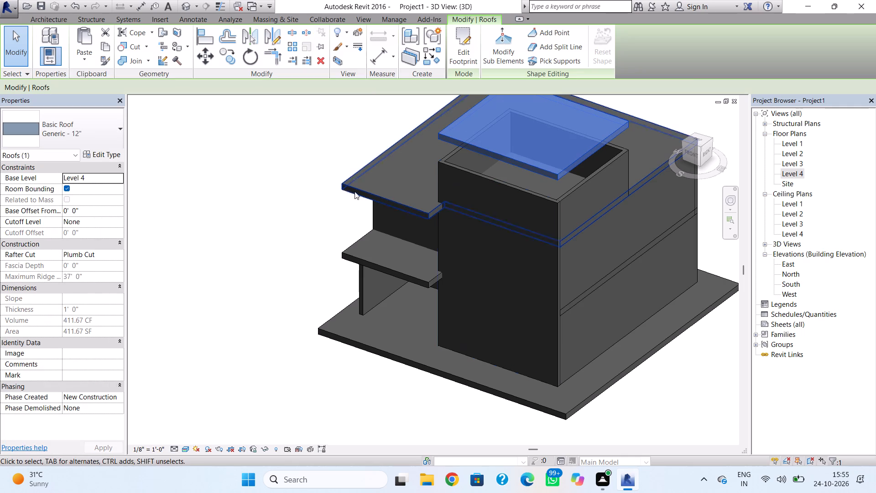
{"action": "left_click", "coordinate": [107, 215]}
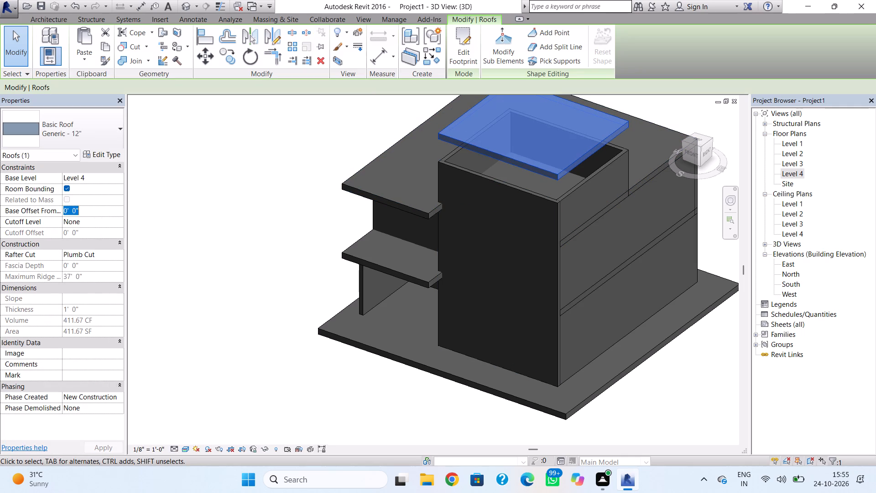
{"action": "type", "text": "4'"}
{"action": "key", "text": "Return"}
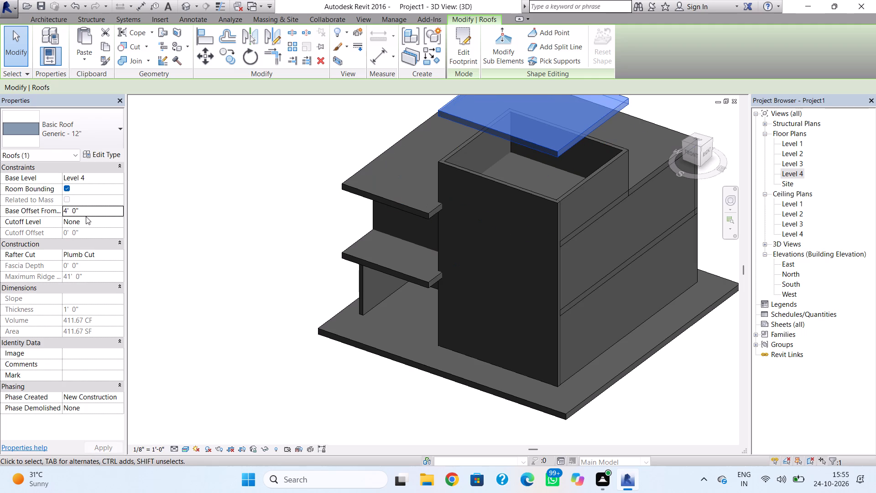
Set the southeast room roof's base offset from level to -5'.
{"action": "left_click", "coordinate": [86, 216]}
{"action": "key", "text": "minus"}
{"action": "type", "text": "5'"}
{"action": "key", "text": "Return"}
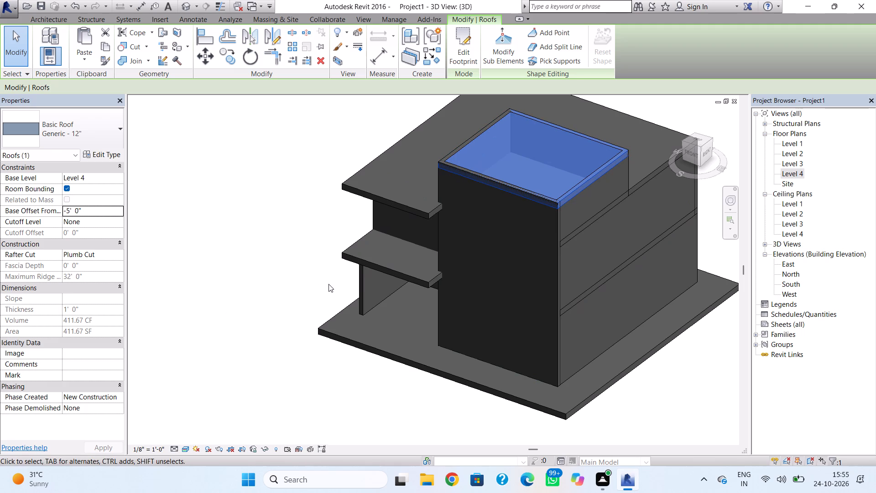
{"action": "right_click_drag", "start_coordinate": [317, 288], "coordinate": [405, 210]}
{"action": "right_click_drag", "start_coordinate": [254, 298], "coordinate": [366, 257], "text": "shift"}
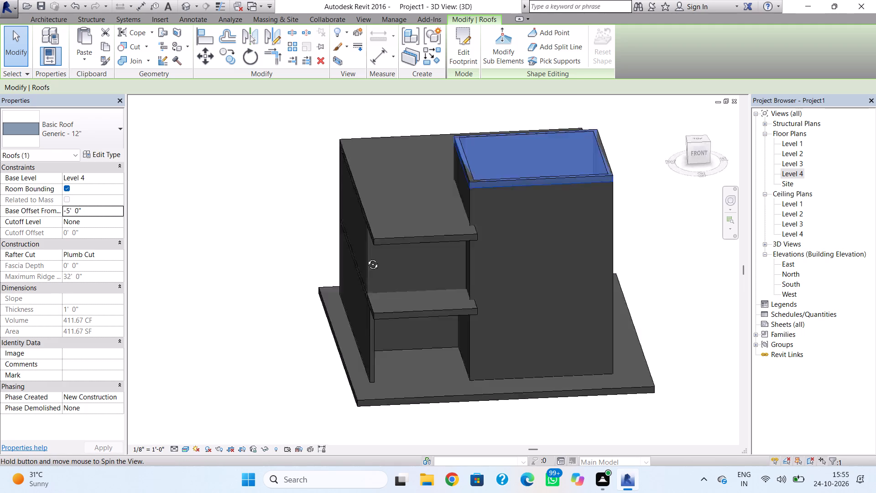
Examine the southeast room's roof in the 3D view and in the Level 3 and Level 4 floor plans.
{"action": "right_click_drag", "start_coordinate": [366, 257], "coordinate": [402, 212], "text": "shift"}
{"action": "right_click_drag", "start_coordinate": [398, 214], "coordinate": [302, 355], "text": "shift"}
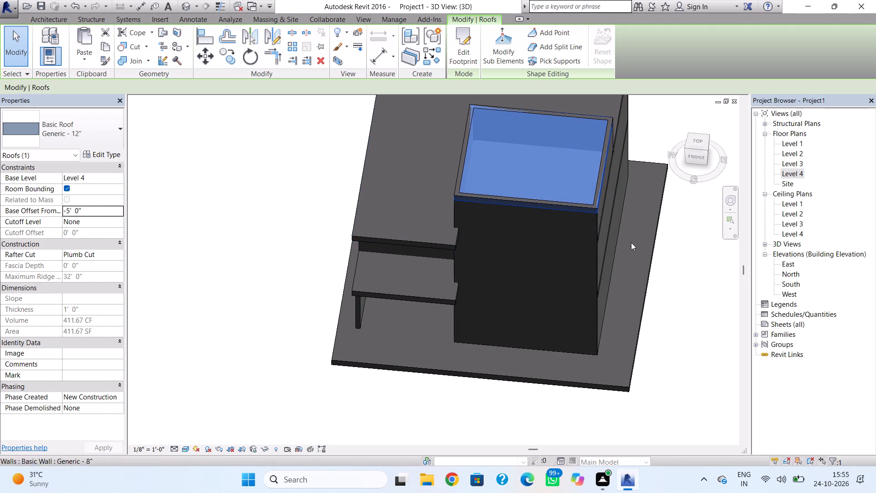
{"action": "left_click", "coordinate": [793, 166]}
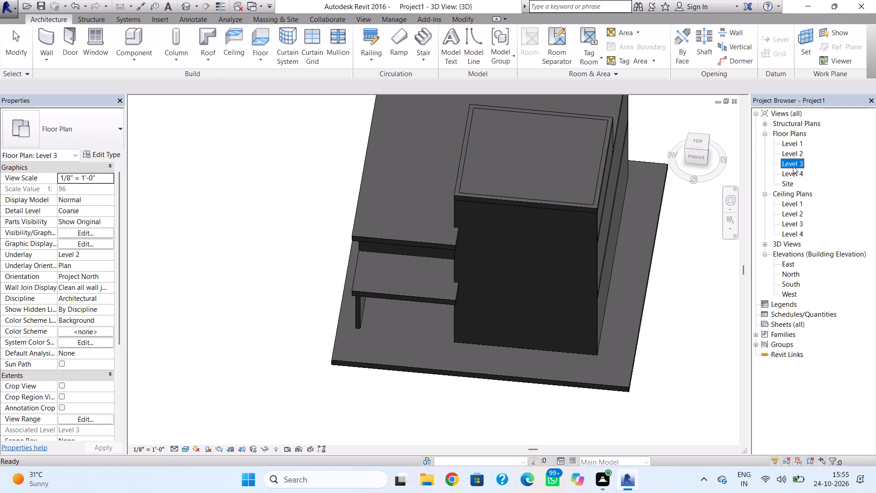
{"action": "left_click", "coordinate": [793, 166]}
{"action": "double_click", "coordinate": [793, 176]}
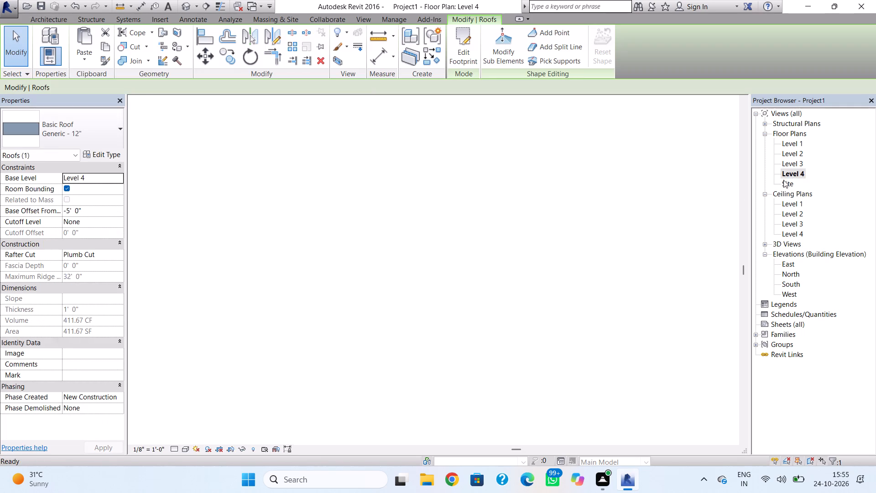
{"action": "double_click", "coordinate": [505, 225]}
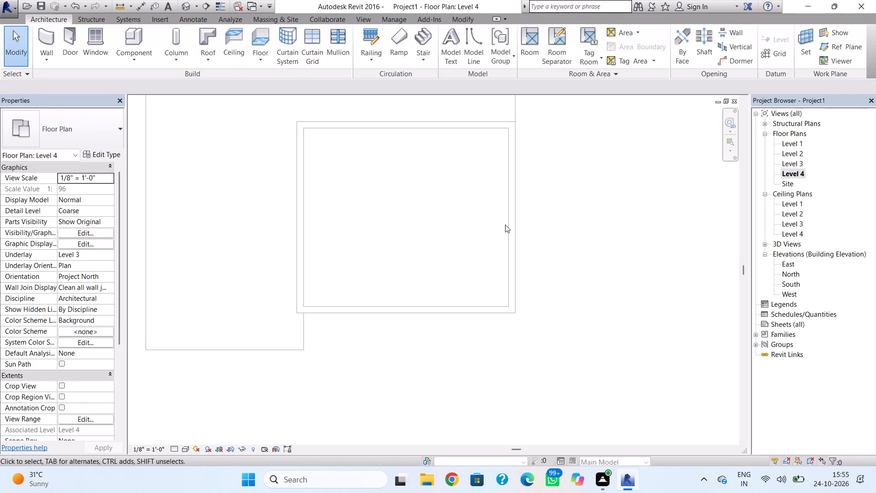
{"action": "double_click", "coordinate": [793, 168]}
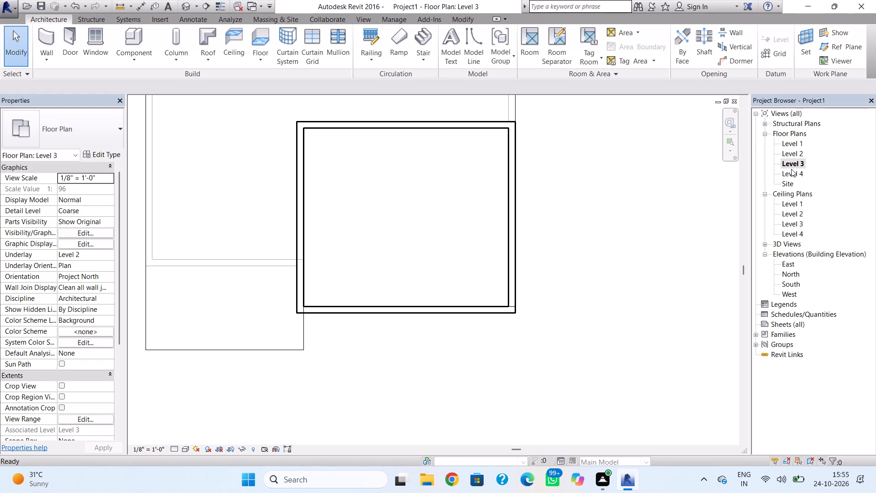
{"action": "triple_click", "coordinate": [782, 178]}
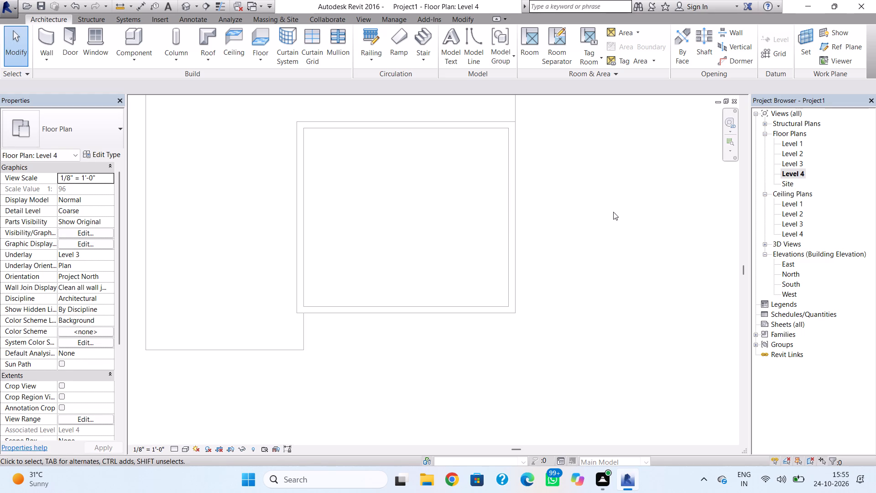
{"action": "left_click", "coordinate": [504, 247]}
{"action": "left_click", "coordinate": [508, 251]}
Edit the southeast room roof's footprint and, in the Level 4 plan, move its east boundary line about 8" inward to the wall's inner face.
{"action": "left_click", "coordinate": [187, 5]}
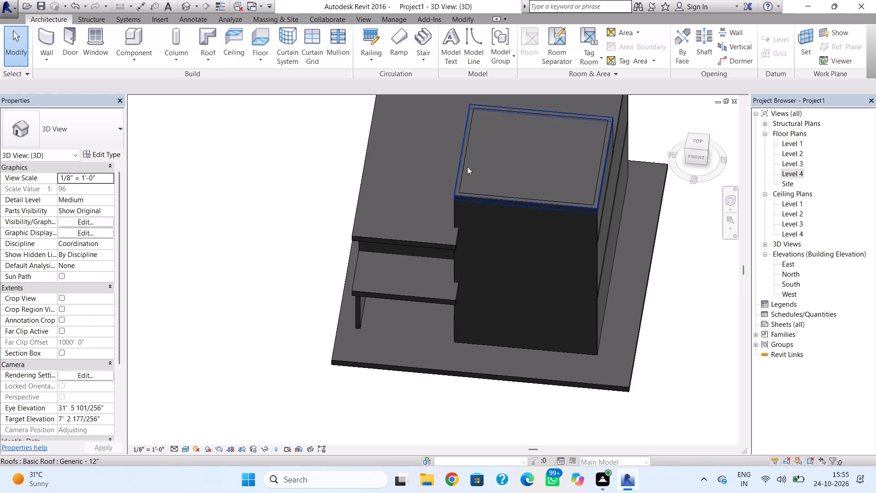
{"action": "double_click", "coordinate": [483, 194]}
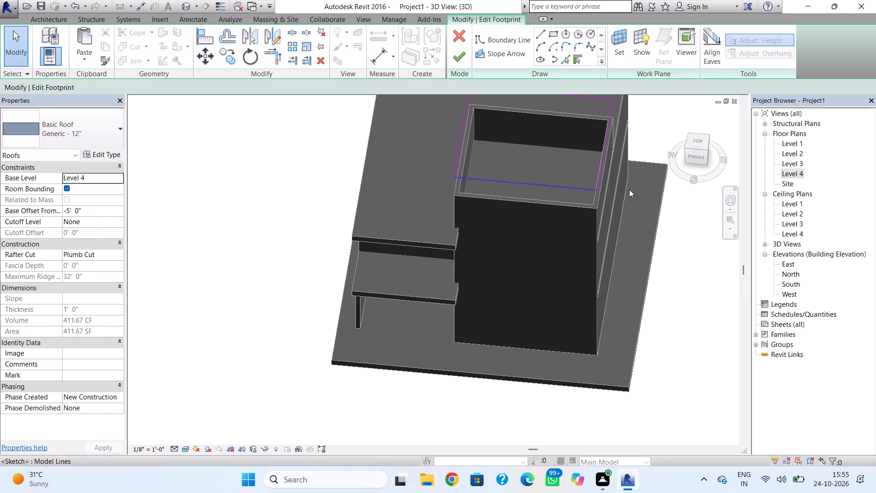
{"action": "double_click", "coordinate": [786, 176]}
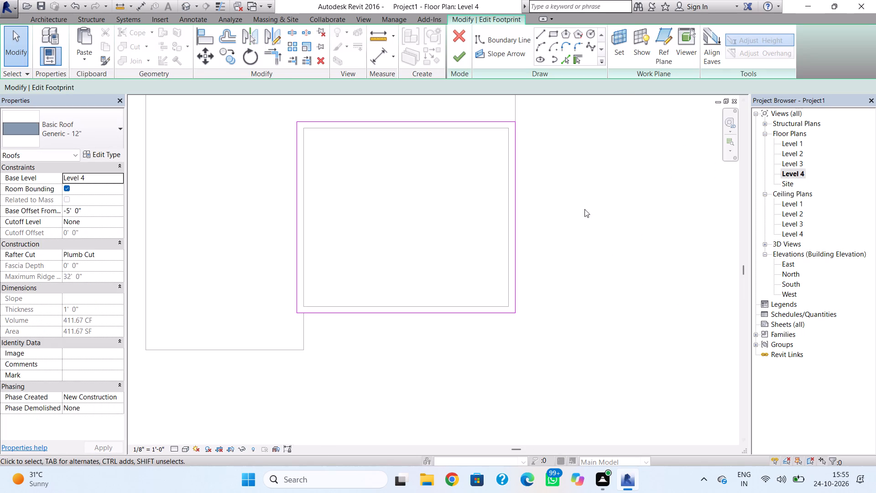
{"action": "left_click", "coordinate": [516, 230]}
{"action": "scroll", "coordinate": [514, 231], "scroll_direction": "up", "scroll_amount": 1}
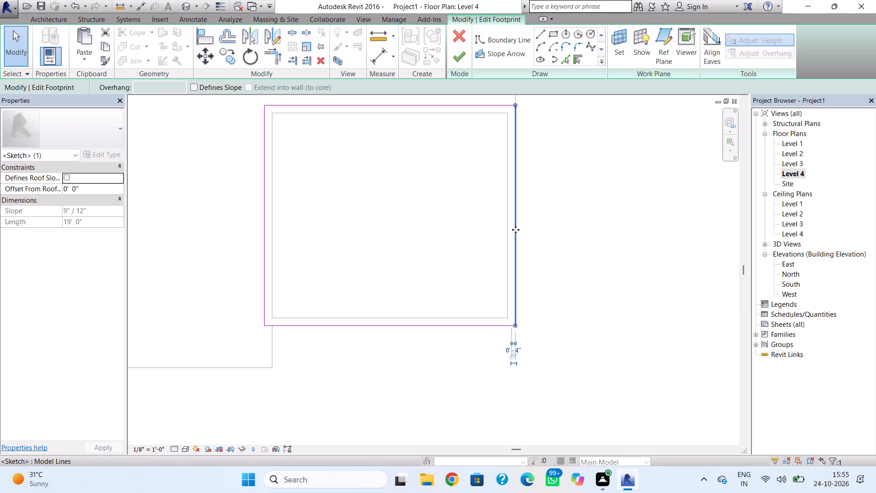
{"action": "left_click", "coordinate": [516, 230]}
{"action": "key", "text": "Left"}
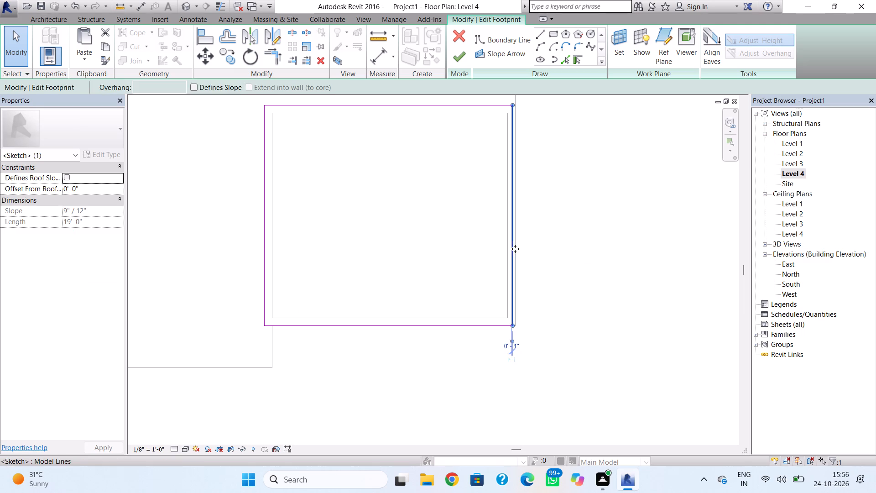
{"action": "key", "text": "Left"}
{"action": "key", "text": "Left"}
{"action": "scroll", "coordinate": [515, 247], "scroll_direction": "up", "scroll_amount": 3}
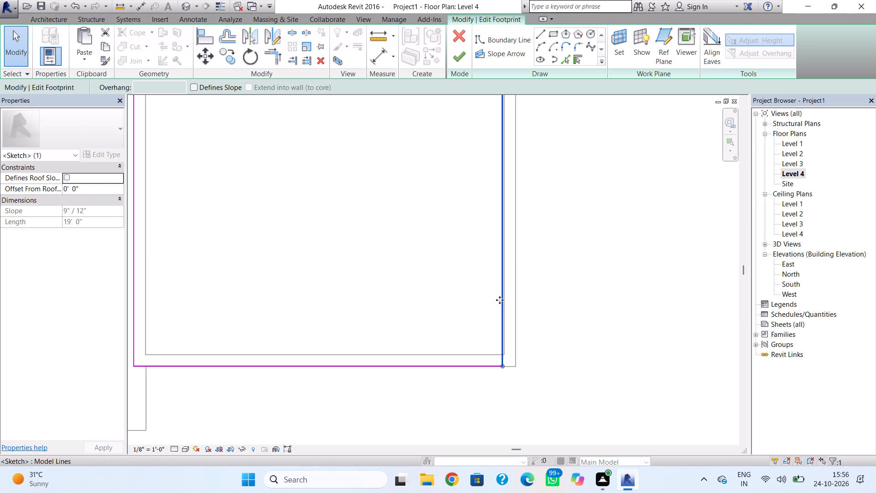
{"action": "scroll", "coordinate": [505, 298], "scroll_direction": "up", "scroll_amount": 6}
{"action": "key", "text": "Right"}
{"action": "scroll", "coordinate": [422, 383], "scroll_direction": "down", "scroll_amount": 1}
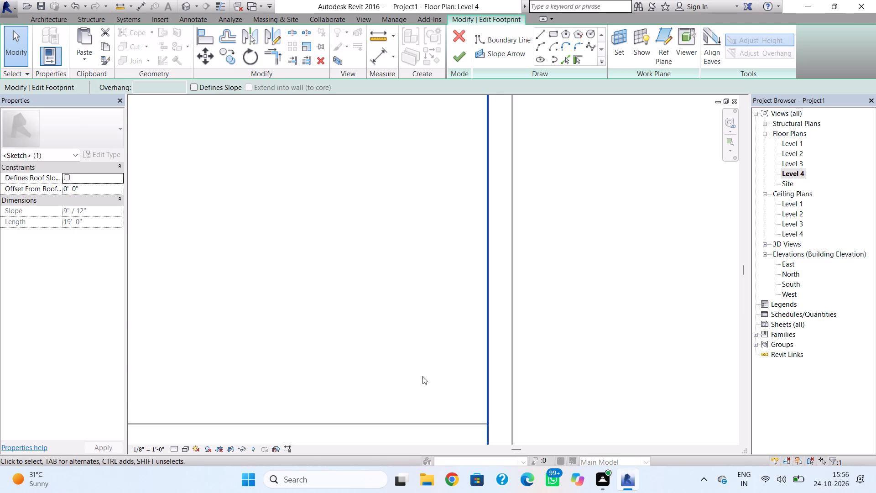
Move the roof footprint's south boundary line about 8" north to the south wall's inner face.
{"action": "scroll", "coordinate": [422, 376], "scroll_direction": "down", "scroll_amount": 1}
{"action": "middle_click_drag", "start_coordinate": [422, 356], "coordinate": [448, 262]}
{"action": "left_click", "coordinate": [433, 338]}
{"action": "left_click", "coordinate": [433, 343]}
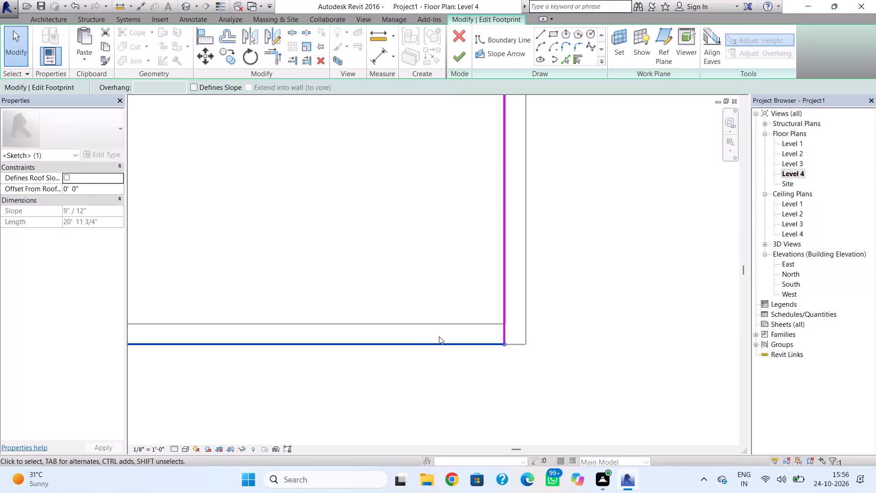
{"action": "key", "text": "Up"}
{"action": "key", "text": "Up"}
{"action": "key", "text": "Up"}
{"action": "key", "text": "Up"}
{"action": "key", "text": "Up"}
{"action": "key", "text": "Up"}
{"action": "key", "text": "Up"}
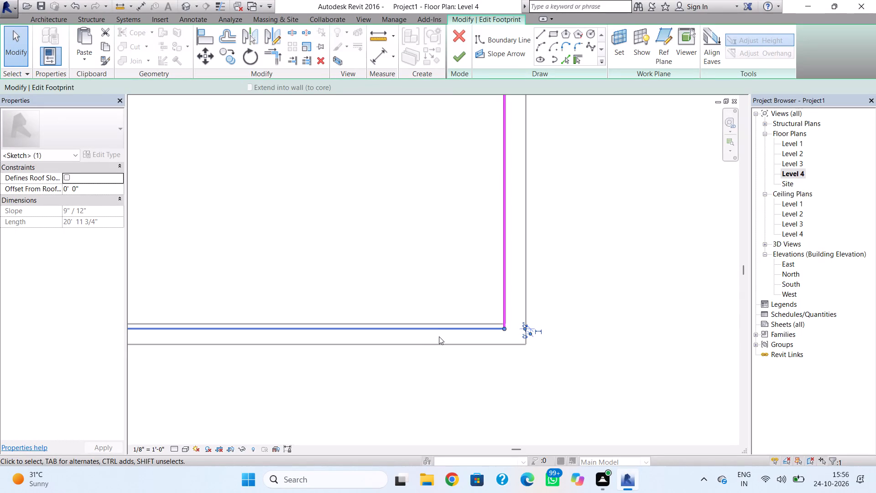
{"action": "scroll", "coordinate": [442, 330], "scroll_direction": "up", "scroll_amount": 2}
{"action": "key", "text": "Up"}
{"action": "scroll", "coordinate": [405, 289], "scroll_direction": "down", "scroll_amount": 2}
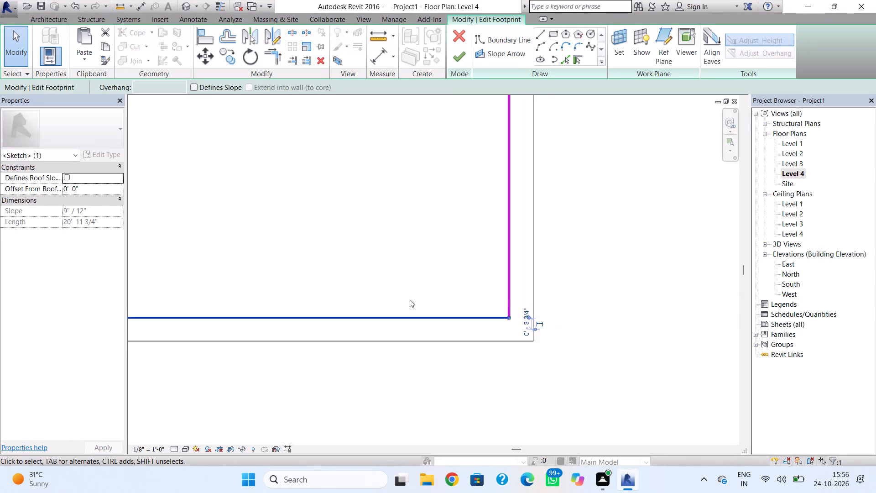
{"action": "scroll", "coordinate": [411, 302], "scroll_direction": "down", "scroll_amount": 4}
Move the roof footprint's west boundary line 8" east to the west wall's inner face.
{"action": "middle_click_drag", "start_coordinate": [415, 302], "coordinate": [501, 301]}
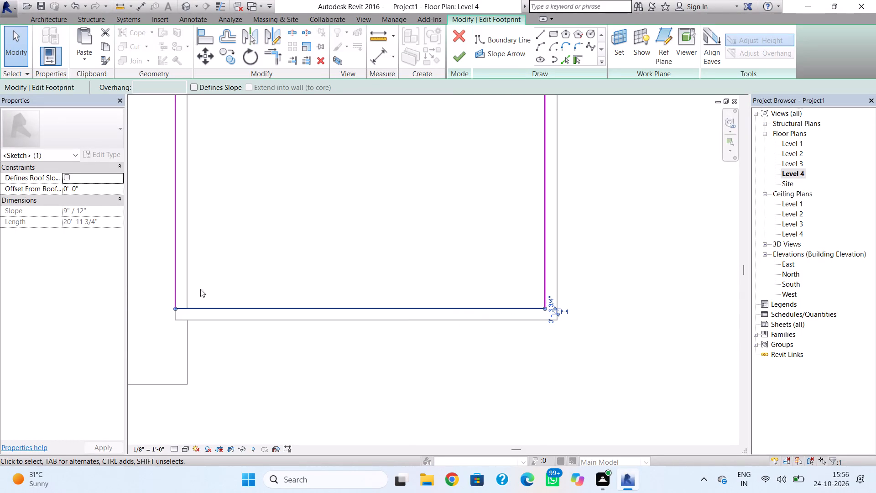
{"action": "left_click", "coordinate": [177, 284]}
{"action": "key", "text": "Right"}
{"action": "key", "text": "Right"}
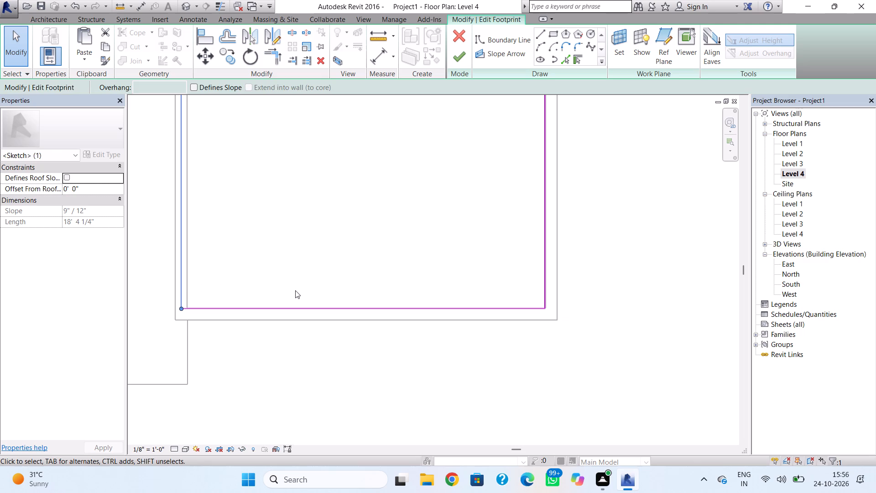
{"action": "key", "text": "Right"}
{"action": "key", "text": "Right"}
{"action": "middle_click_drag", "start_coordinate": [292, 291], "coordinate": [299, 355]}
{"action": "scroll", "coordinate": [292, 291], "scroll_direction": "down", "scroll_amount": 1}
{"action": "scroll", "coordinate": [300, 361], "scroll_direction": "down", "scroll_amount": 1}
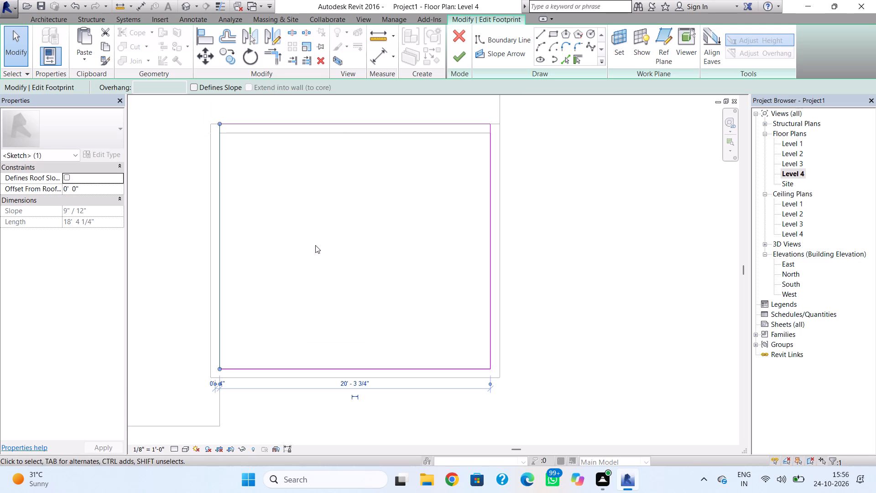
Move the roof footprint's north boundary line about 8" south to the wall's inner face and finish the footprint, keeping the wall attachments.
{"action": "left_click", "coordinate": [340, 124]}
{"action": "key", "text": "Down"}
{"action": "key", "text": "Down"}
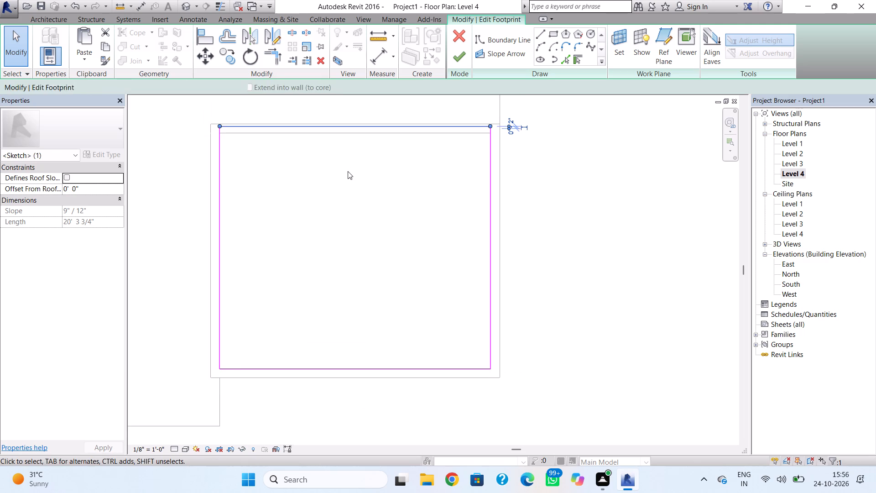
{"action": "key", "text": "Down"}
{"action": "scroll", "coordinate": [352, 147], "scroll_direction": "up", "scroll_amount": 3}
{"action": "key", "text": "Down"}
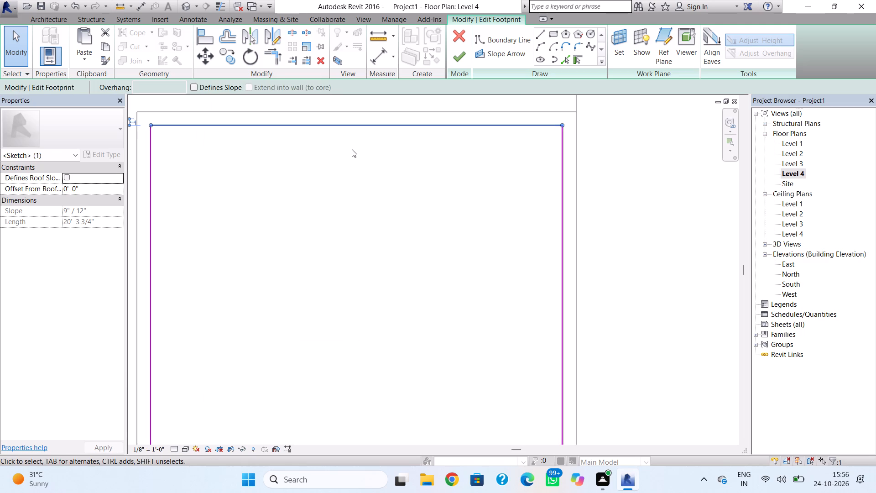
{"action": "left_click", "coordinate": [344, 191]}
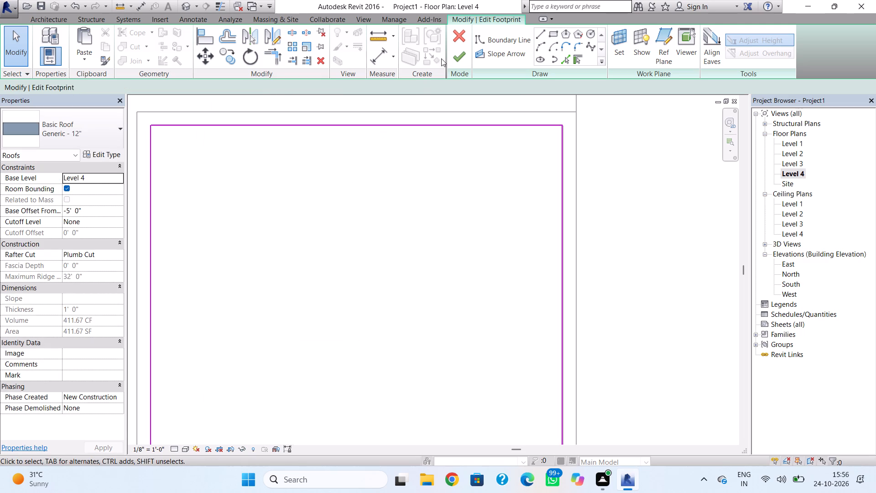
{"action": "left_click", "coordinate": [453, 57]}
{"action": "left_click", "coordinate": [466, 244]}
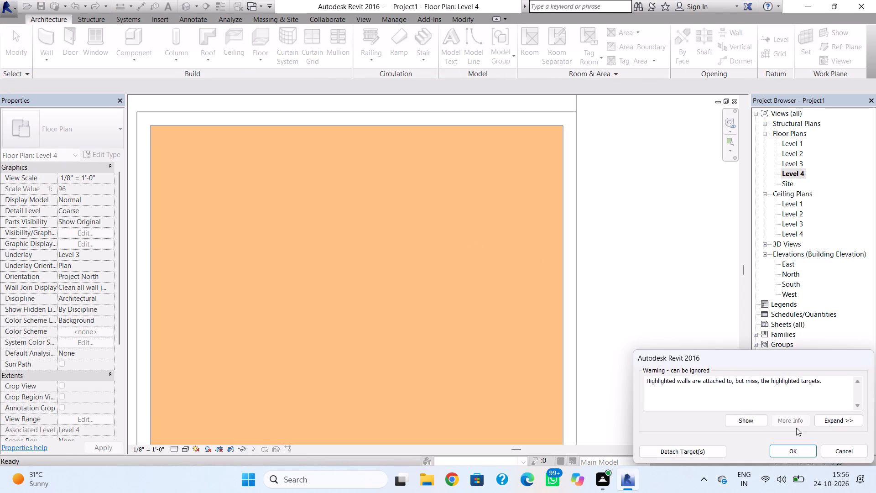
{"action": "left_click", "coordinate": [791, 449]}
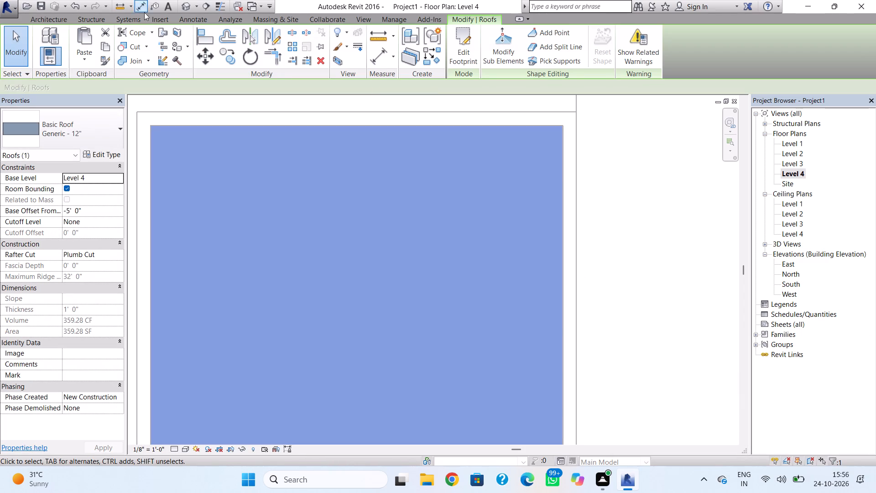
On Level 2, draw a Generic - 5" wall up to Level 3, about 4'-4" long, eastward from the slab's southwest corner along its south edge.
{"action": "left_click", "coordinate": [185, 8]}
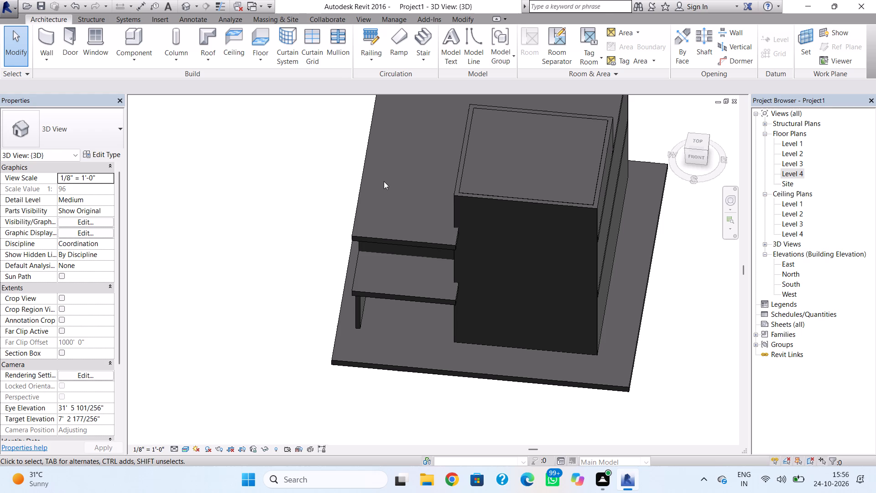
{"action": "right_click_drag", "start_coordinate": [379, 168], "coordinate": [396, 84], "text": "shift"}
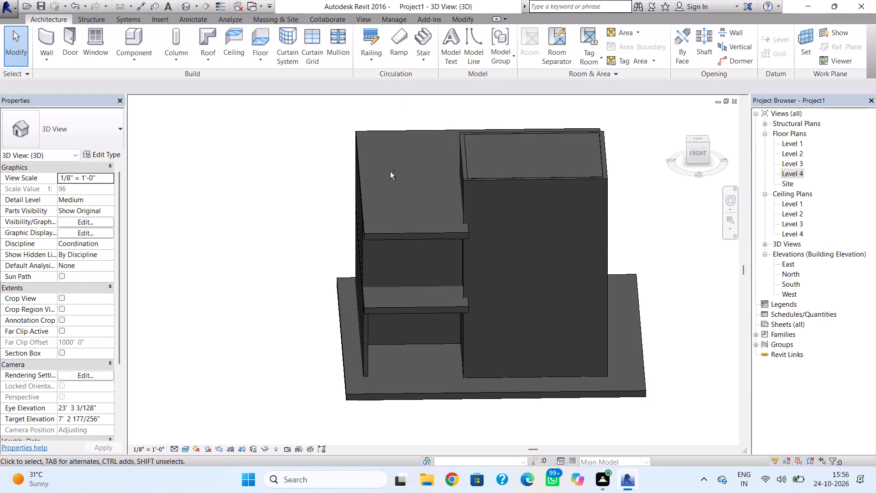
{"action": "right_click_drag", "start_coordinate": [388, 173], "coordinate": [409, 206], "text": "shift"}
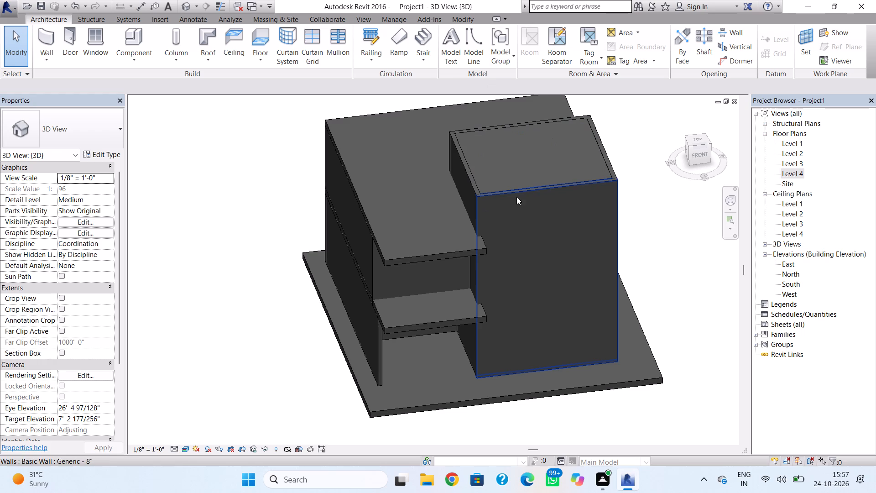
{"action": "double_click", "coordinate": [789, 155]}
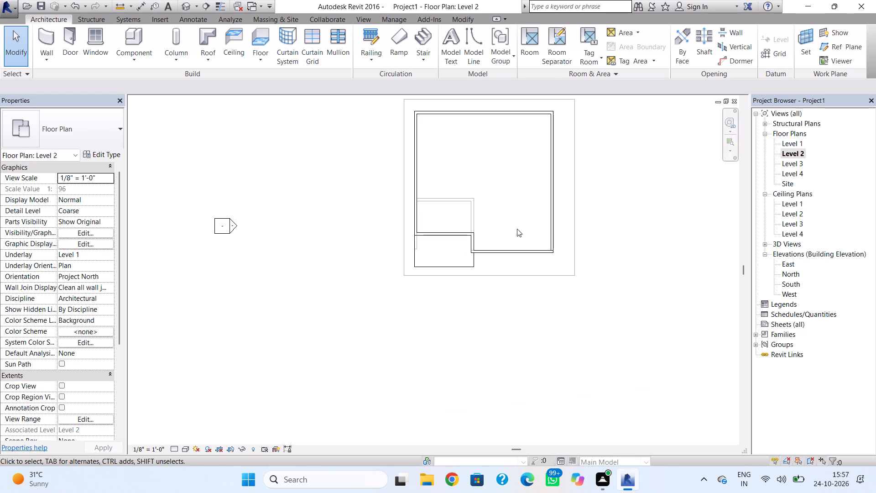
{"action": "left_click", "coordinate": [52, 35]}
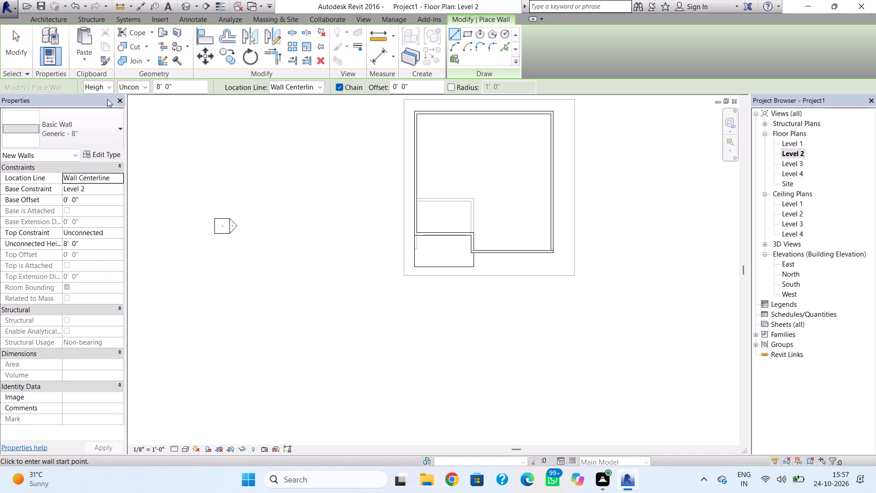
{"action": "scroll", "coordinate": [424, 249], "scroll_direction": "up", "scroll_amount": 4}
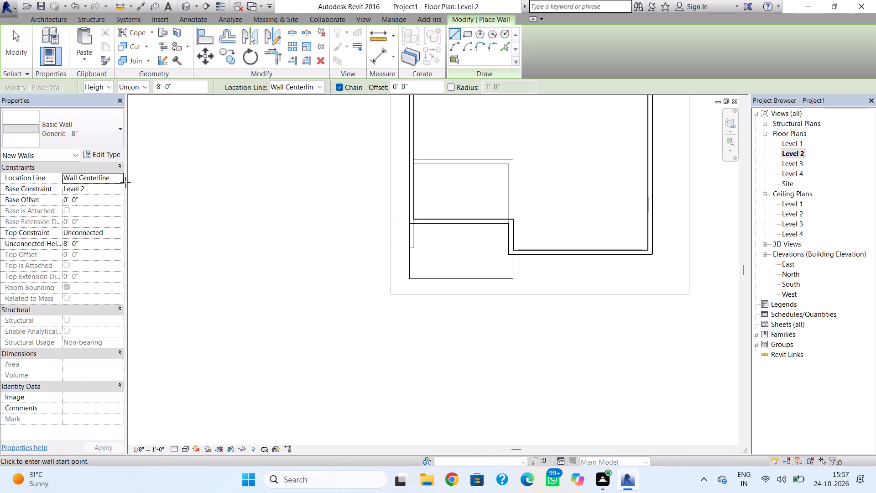
{"action": "left_click", "coordinate": [84, 129]}
{"action": "scroll", "coordinate": [73, 260], "scroll_direction": "up", "scroll_amount": 4}
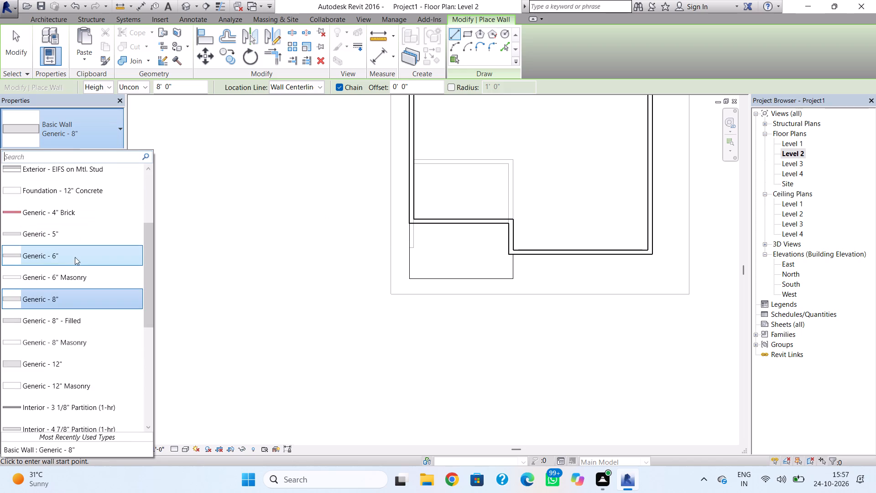
{"action": "left_click", "coordinate": [86, 241]}
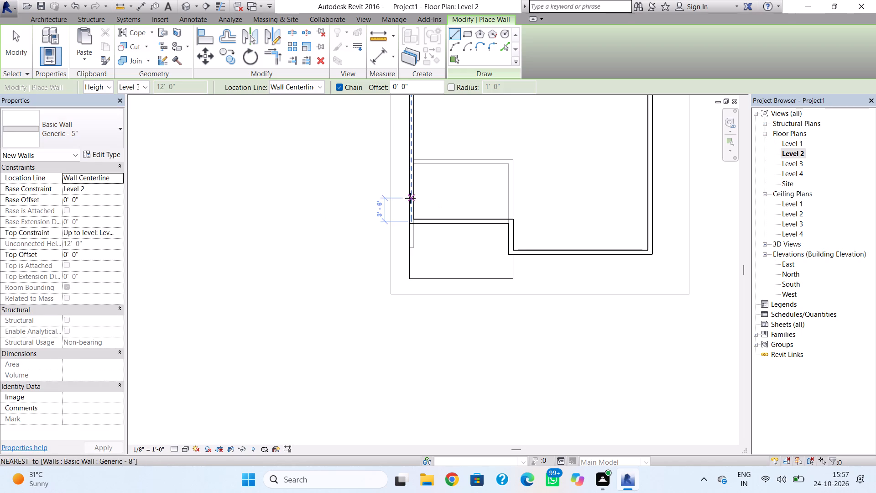
{"action": "scroll", "coordinate": [410, 198], "scroll_direction": "up", "scroll_amount": 1}
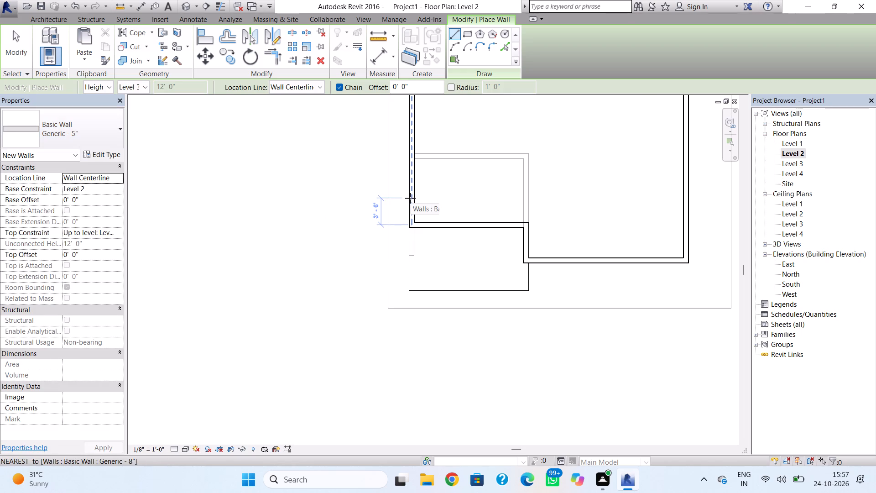
{"action": "scroll", "coordinate": [419, 246], "scroll_direction": "up", "scroll_amount": 2}
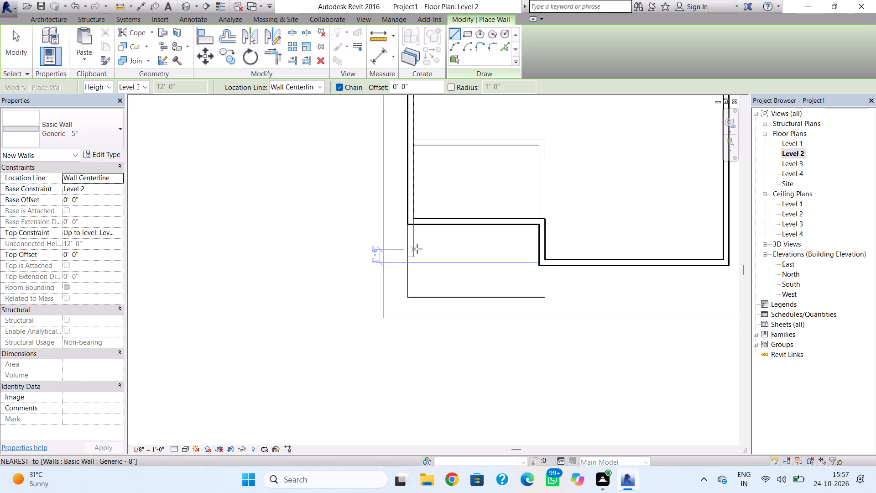
{"action": "scroll", "coordinate": [417, 249], "scroll_direction": "up", "scroll_amount": 1}
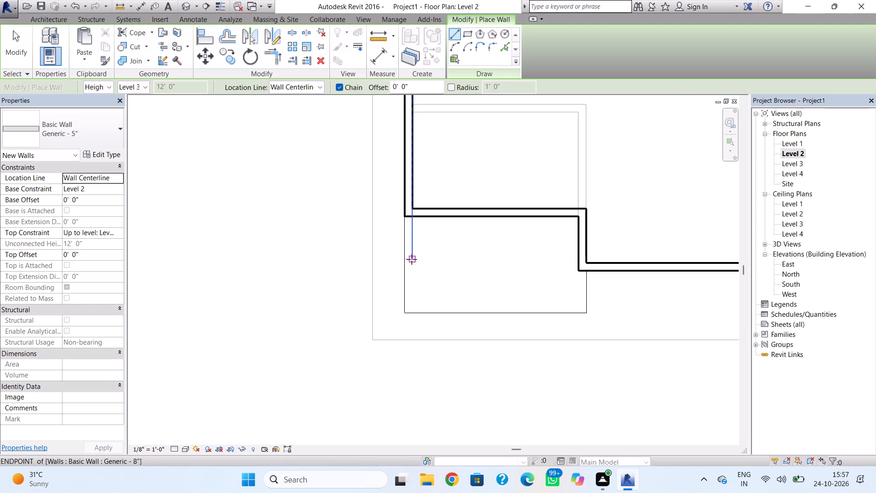
{"action": "scroll", "coordinate": [406, 266], "scroll_direction": "up", "scroll_amount": 1}
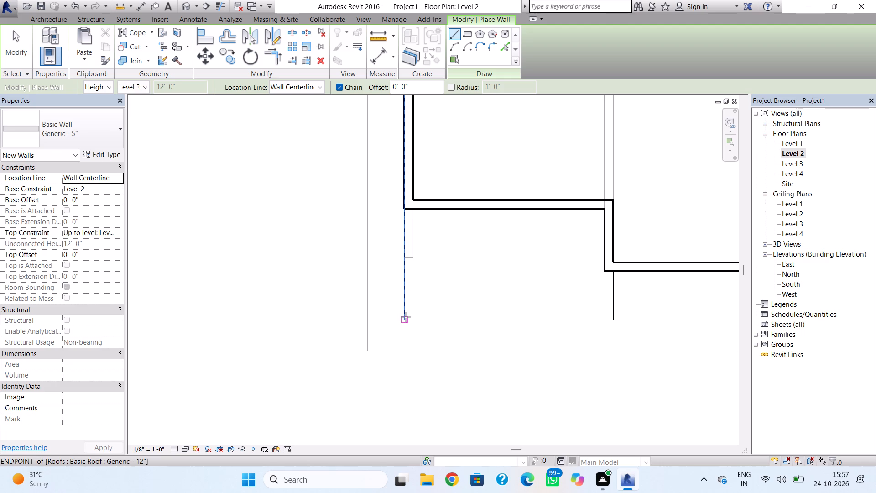
{"action": "scroll", "coordinate": [409, 311], "scroll_direction": "up", "scroll_amount": 1}
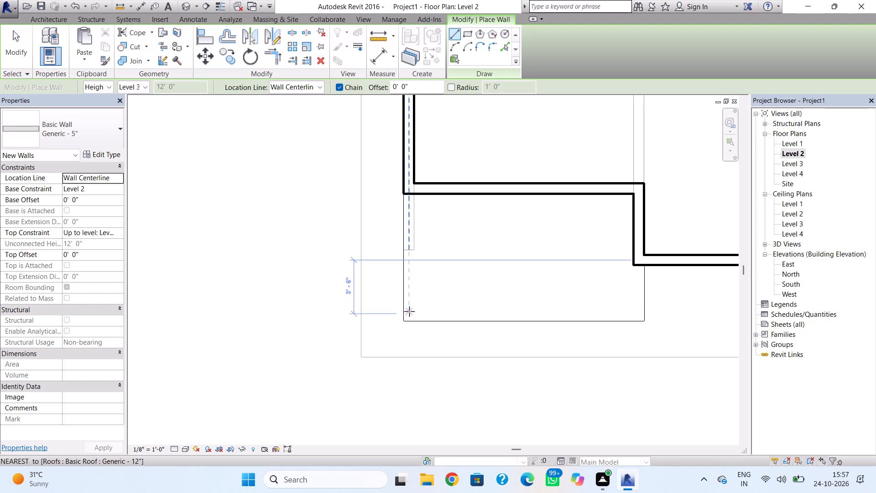
{"action": "scroll", "coordinate": [409, 311], "scroll_direction": "up", "scroll_amount": 2}
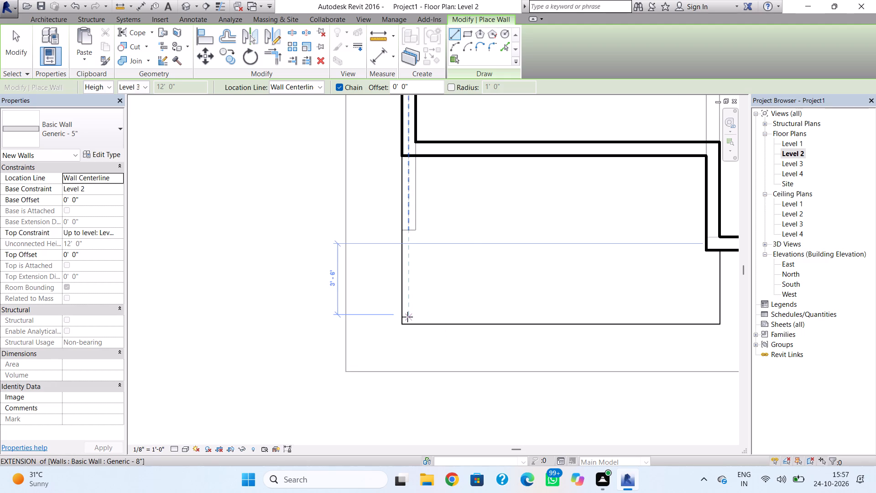
{"action": "scroll", "coordinate": [407, 317], "scroll_direction": "up", "scroll_amount": 5}
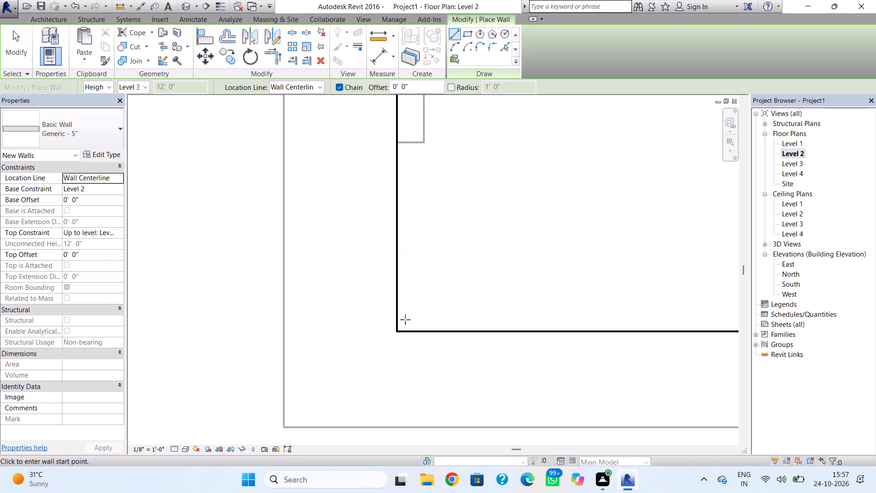
{"action": "left_click", "coordinate": [405, 320]}
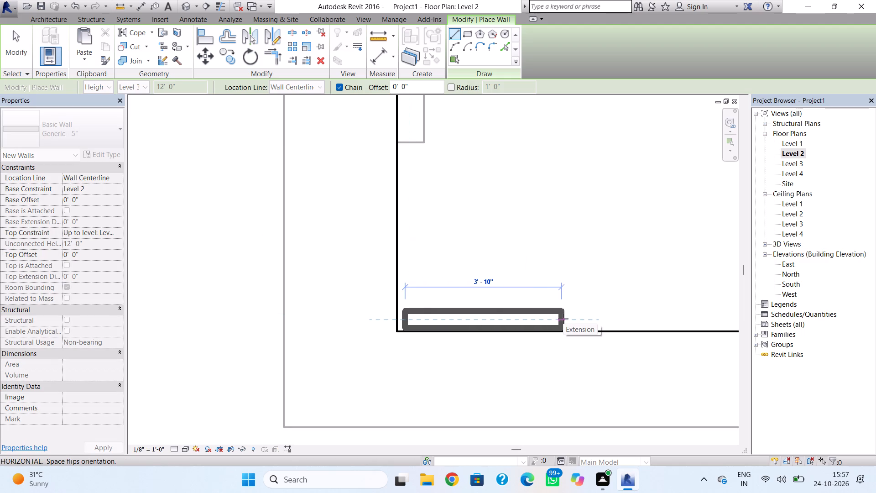
{"action": "left_click", "coordinate": [580, 317]}
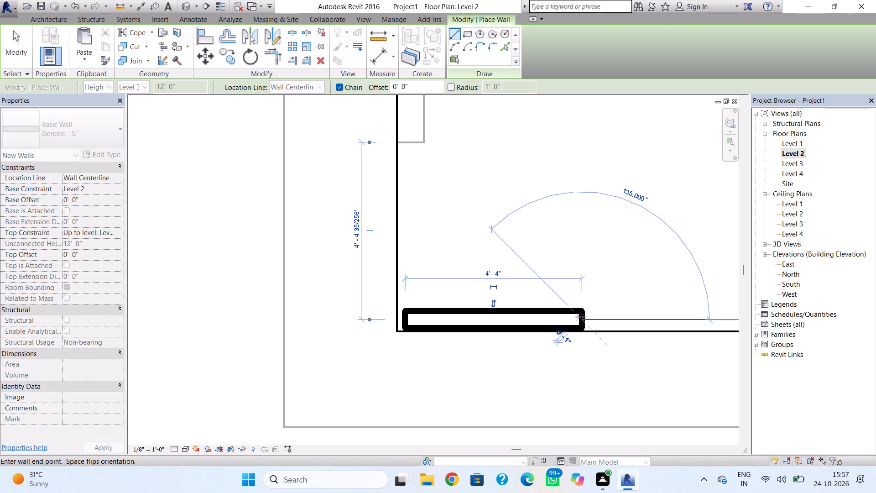
{"action": "key", "text": "Escape"}
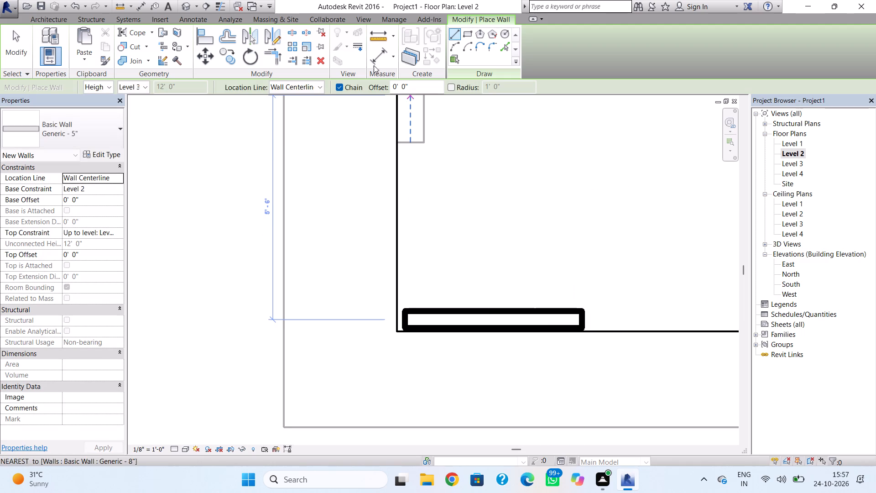
Examine in 3D how the new short wall meets the southwest corner and edges of the slabs.
{"action": "left_click", "coordinate": [183, 7]}
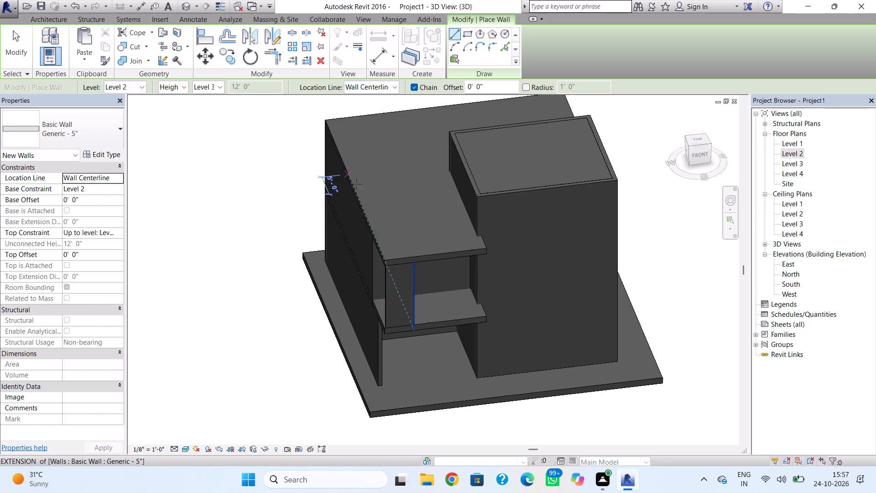
{"action": "scroll", "coordinate": [415, 273], "scroll_direction": "up", "scroll_amount": 4}
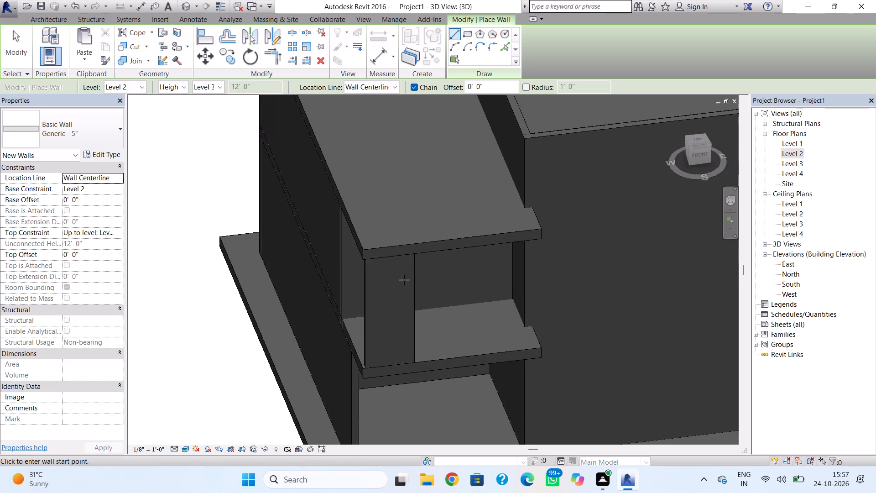
{"action": "scroll", "coordinate": [403, 280], "scroll_direction": "up", "scroll_amount": 3}
{"action": "right_click_drag", "start_coordinate": [372, 321], "coordinate": [430, 301], "text": "shift"}
{"action": "scroll", "coordinate": [438, 288], "scroll_direction": "down", "scroll_amount": 2}
{"action": "scroll", "coordinate": [429, 248], "scroll_direction": "down", "scroll_amount": 1}
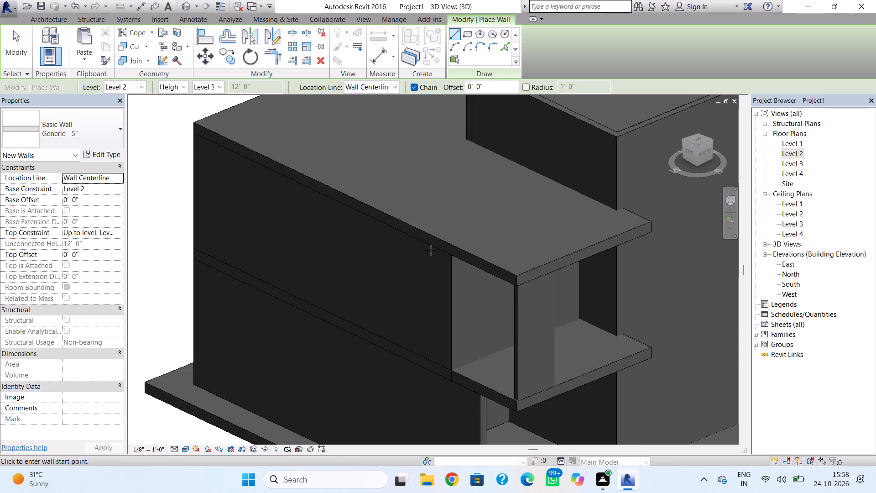
{"action": "key", "text": "Escape"}
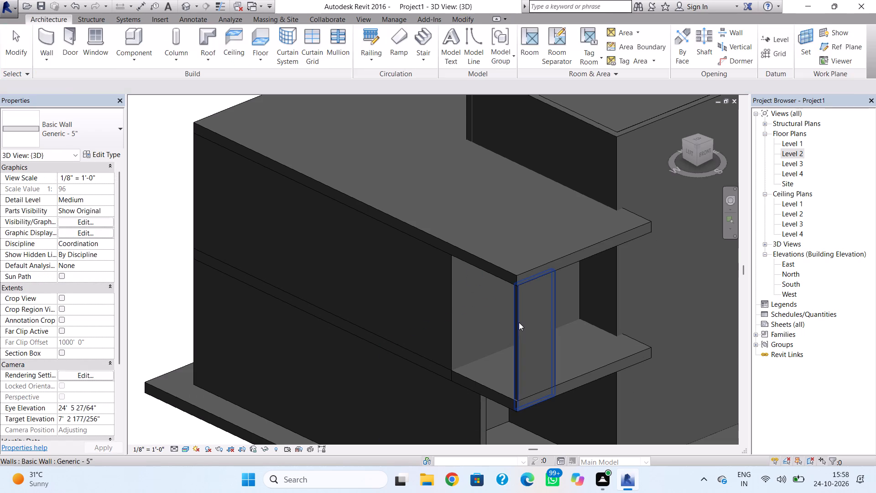
{"action": "left_click", "coordinate": [519, 322]}
{"action": "key", "text": "Escape"}
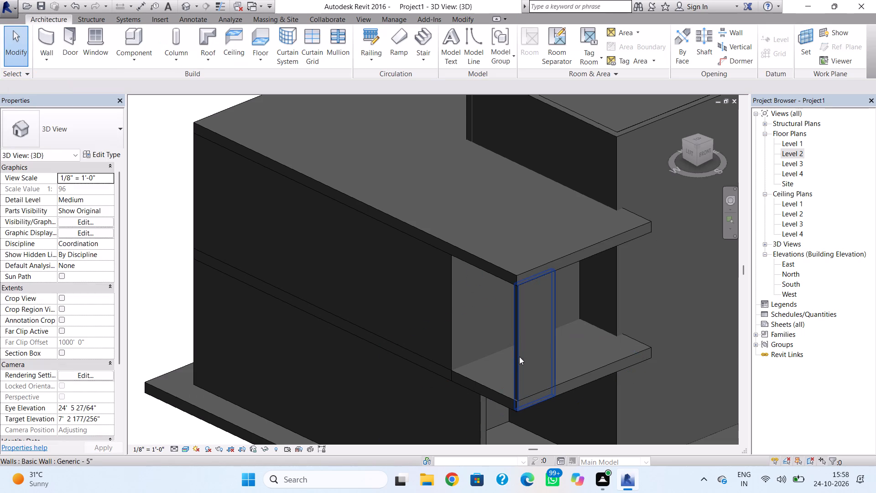
{"action": "scroll", "coordinate": [521, 377], "scroll_direction": "up", "scroll_amount": 4}
{"action": "right_click", "coordinate": [521, 380], "text": "shift"}
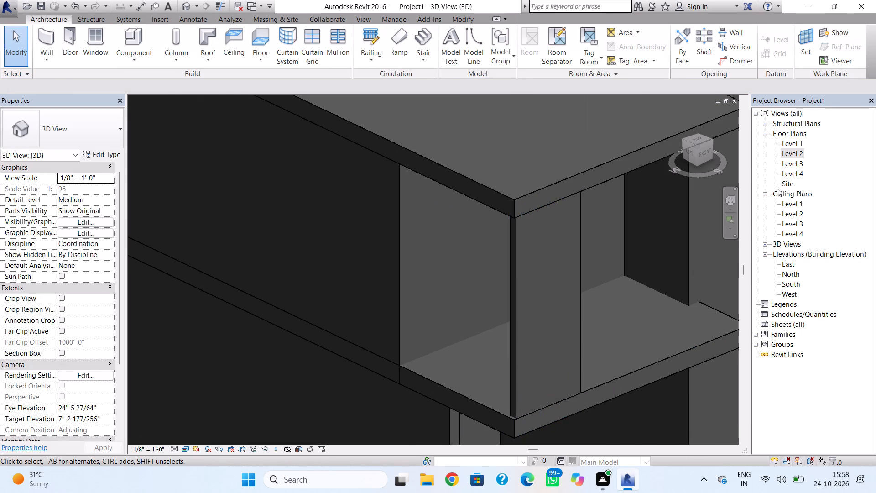
In the Level 2 plan, stretch the short wall's west end to the slab's west edge, making the wall about 4'-5 1/2" long.
{"action": "double_click", "coordinate": [790, 153]}
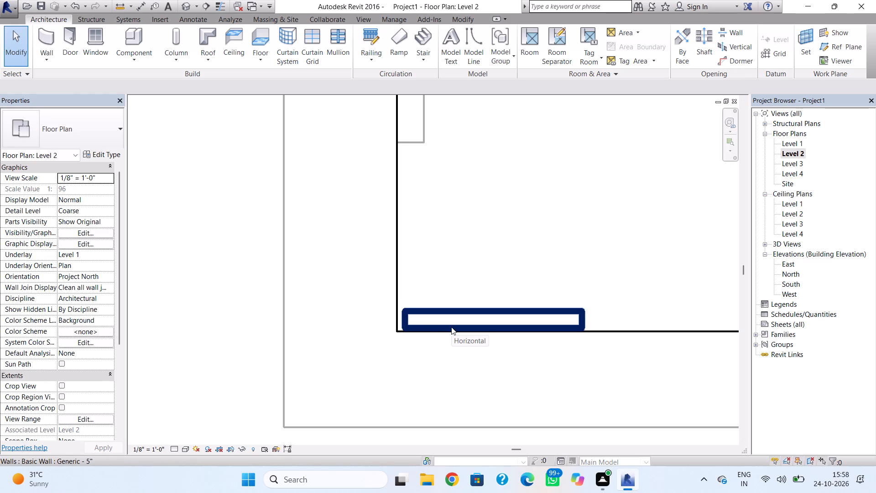
{"action": "scroll", "coordinate": [451, 327], "scroll_direction": "up", "scroll_amount": 4}
{"action": "left_click", "coordinate": [376, 320]}
{"action": "left_click", "coordinate": [374, 315]}
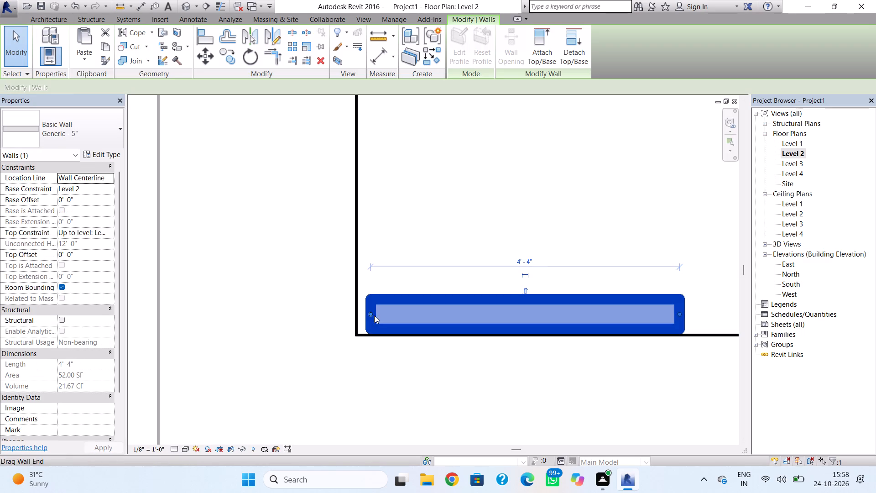
{"action": "left_click_drag", "start_coordinate": [370, 314], "coordinate": [357, 317]}
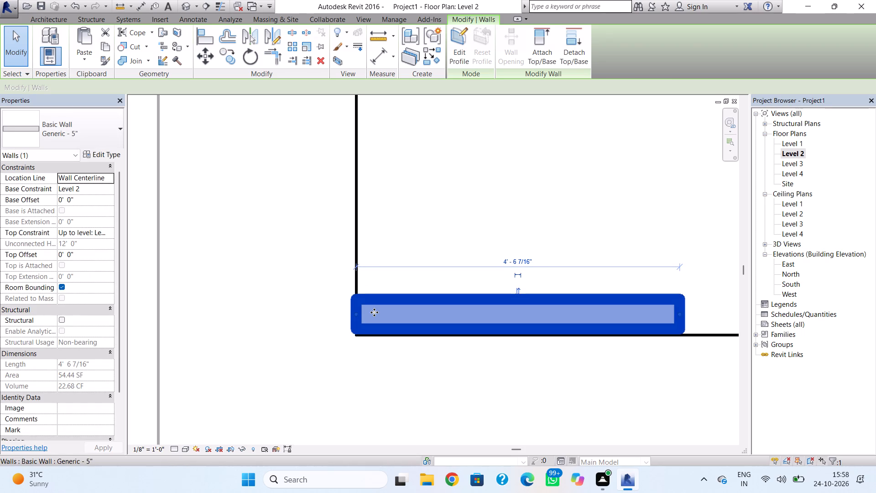
{"action": "scroll", "coordinate": [374, 312], "scroll_direction": "up", "scroll_amount": 4}
{"action": "left_click_drag", "start_coordinate": [343, 314], "coordinate": [349, 314]}
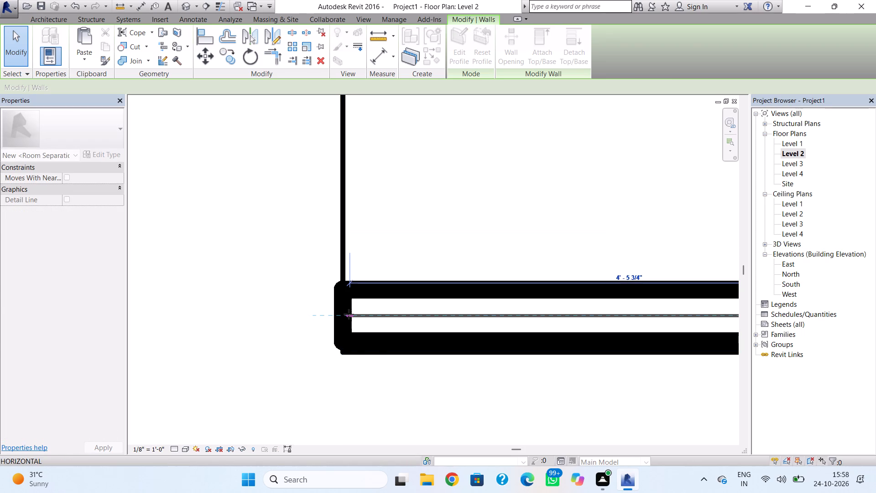
{"action": "left_click_drag", "start_coordinate": [349, 314], "coordinate": [347, 314]}
{"action": "left_click", "coordinate": [293, 309]}
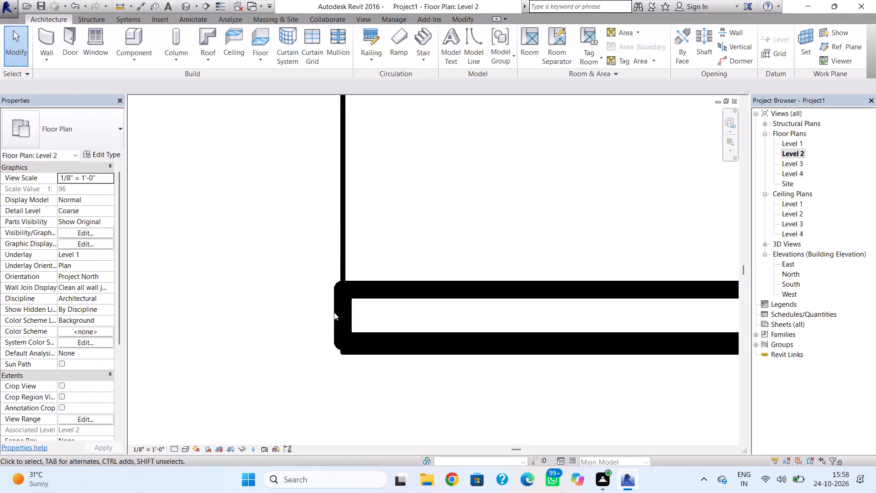
{"action": "left_click", "coordinate": [337, 313]}
{"action": "left_click", "coordinate": [344, 312]}
{"action": "left_click_drag", "start_coordinate": [344, 314], "coordinate": [349, 314]}
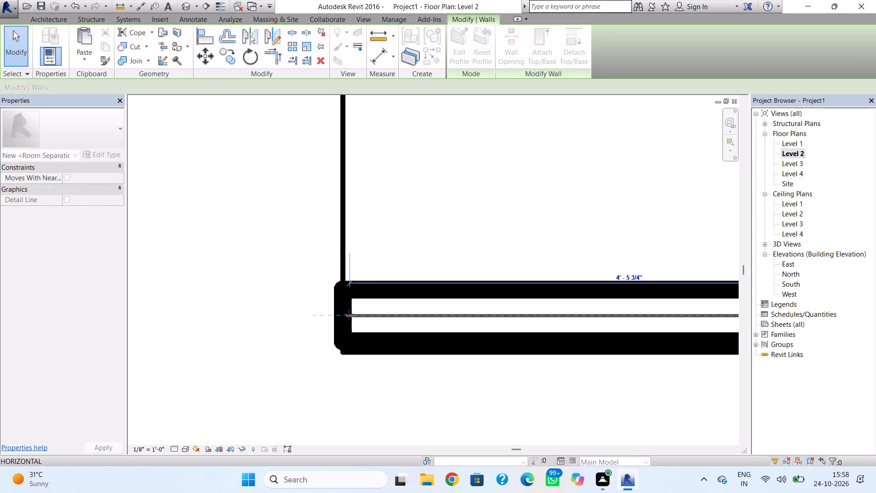
{"action": "left_click_drag", "start_coordinate": [349, 314], "coordinate": [351, 313]}
{"action": "scroll", "coordinate": [351, 313], "scroll_direction": "up", "scroll_amount": 2}
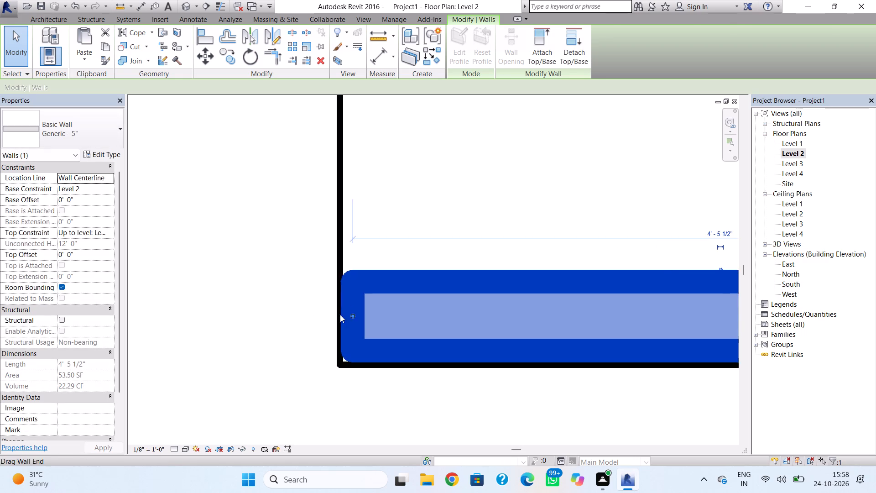
{"action": "left_click", "coordinate": [287, 316]}
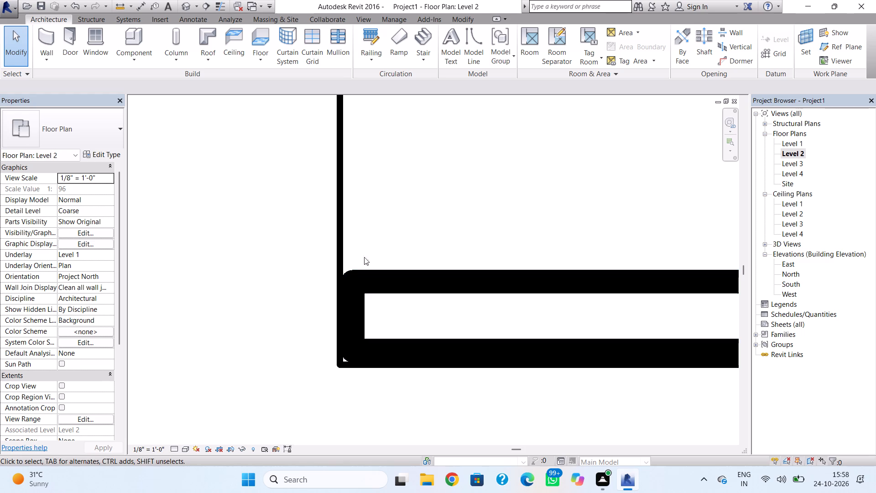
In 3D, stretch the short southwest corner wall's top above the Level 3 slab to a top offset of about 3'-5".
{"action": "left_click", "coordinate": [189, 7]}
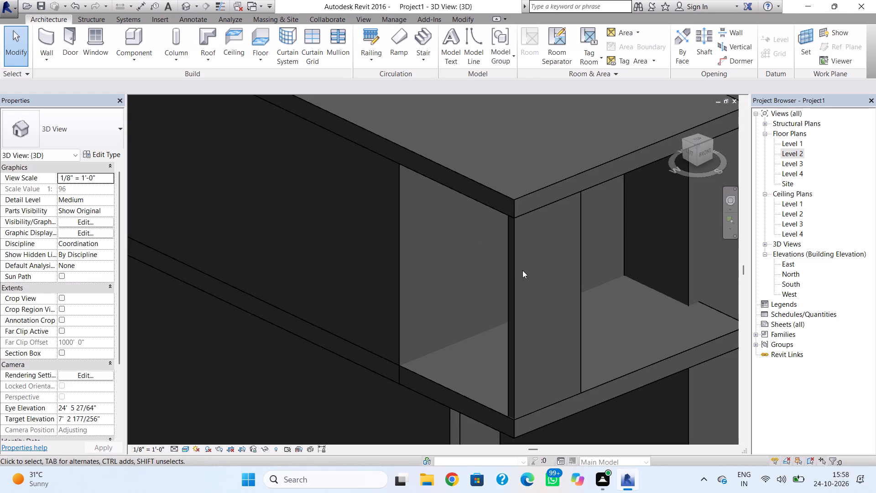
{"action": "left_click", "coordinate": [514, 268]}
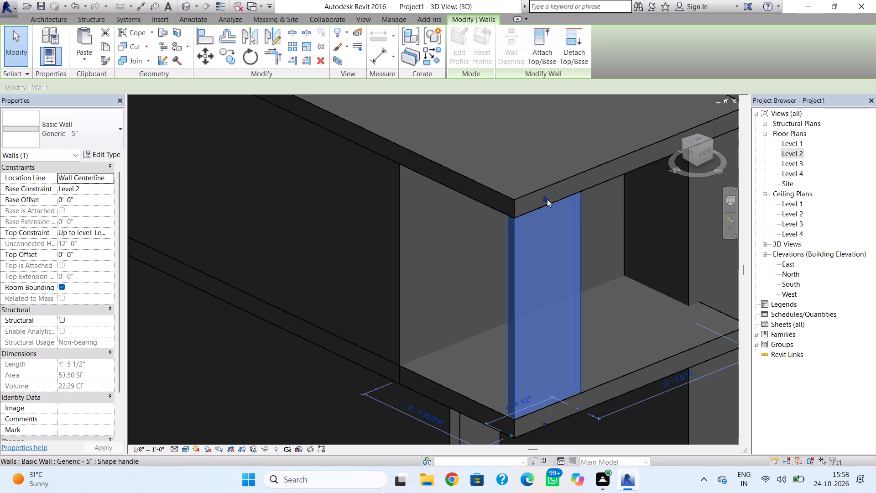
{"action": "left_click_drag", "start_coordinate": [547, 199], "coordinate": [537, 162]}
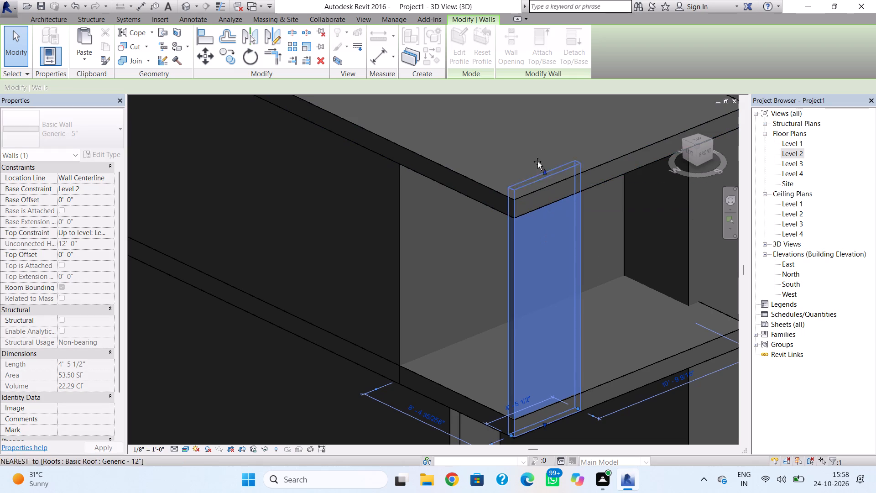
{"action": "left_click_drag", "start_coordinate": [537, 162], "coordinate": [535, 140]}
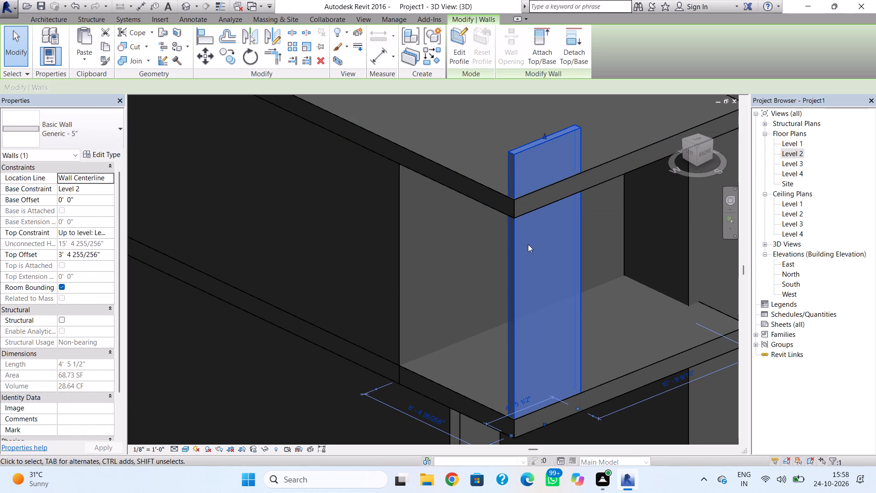
Stretch the short corner wall's top higher above the Level 3 slab and trim it back to a top offset slightly under 4'-9".
{"action": "scroll", "coordinate": [529, 246], "scroll_direction": "down", "scroll_amount": 2}
{"action": "left_click_drag", "start_coordinate": [701, 151], "coordinate": [697, 151]}
{"action": "left_click", "coordinate": [705, 154]}
{"action": "left_click", "coordinate": [700, 163]}
{"action": "double_click", "coordinate": [703, 157]}
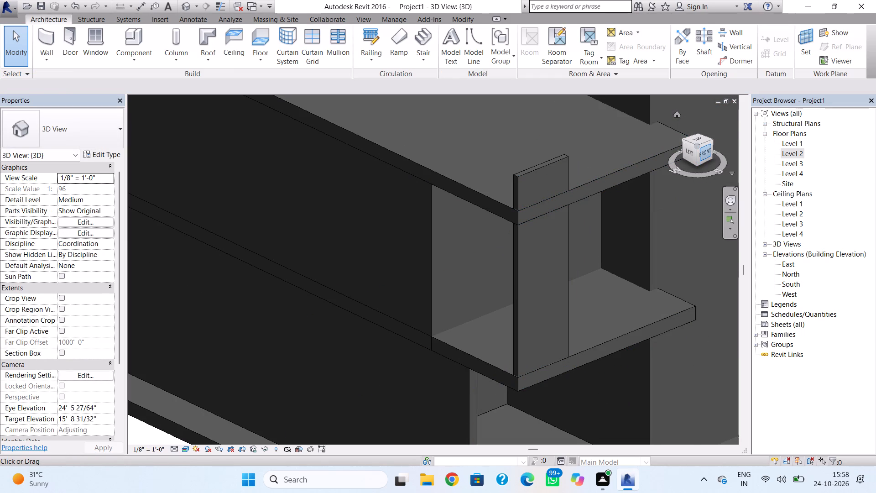
{"action": "right_click_drag", "start_coordinate": [558, 262], "coordinate": [487, 173], "text": "shift"}
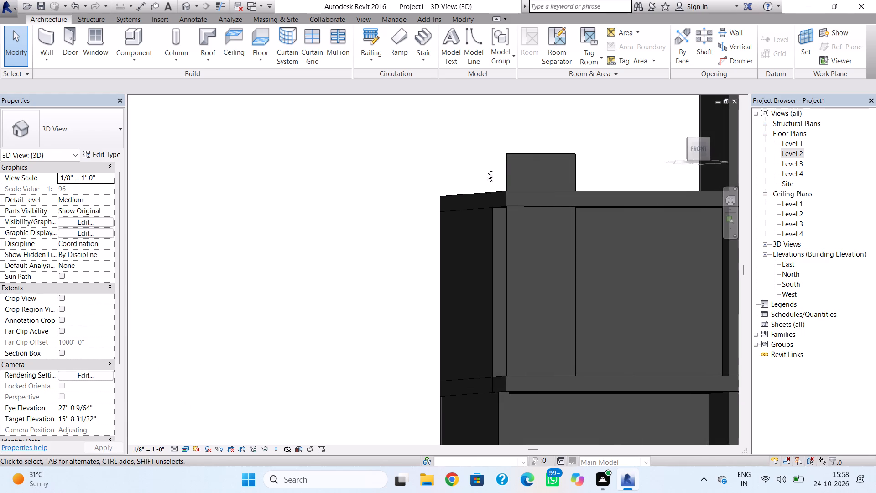
{"action": "right_click_drag", "start_coordinate": [488, 178], "coordinate": [487, 215], "text": "shift"}
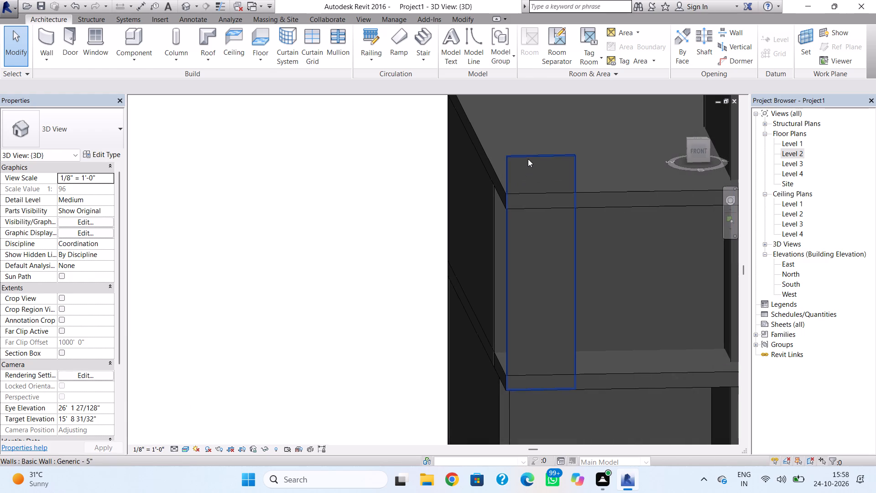
{"action": "left_click", "coordinate": [528, 159]}
{"action": "left_click_drag", "start_coordinate": [540, 152], "coordinate": [534, 129]}
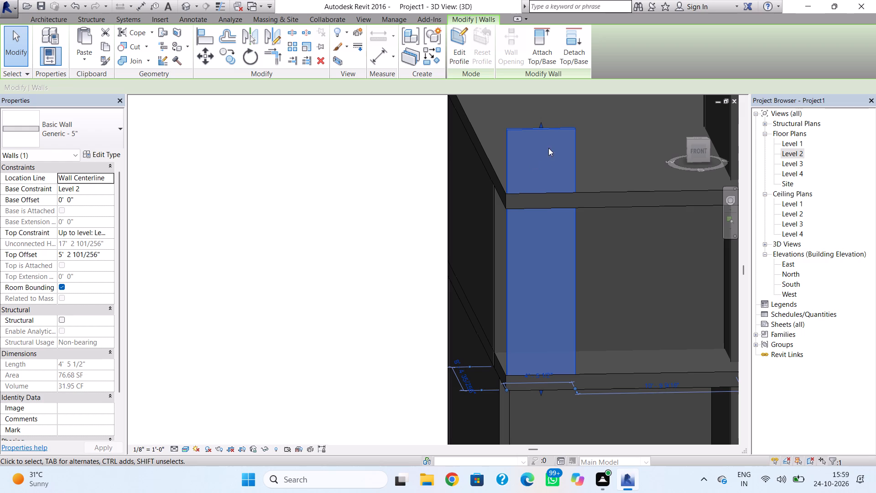
{"action": "left_click_drag", "start_coordinate": [542, 124], "coordinate": [543, 135]}
{"action": "left_click", "coordinate": [401, 185]}
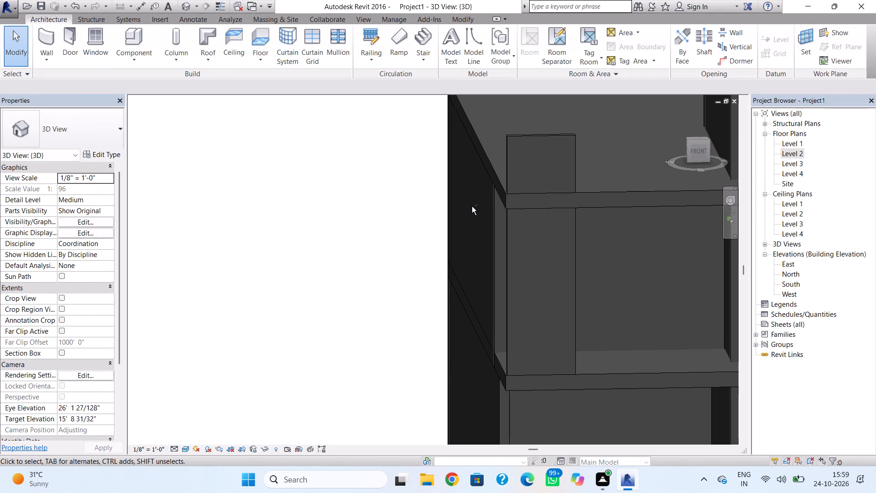
{"action": "right_click_drag", "start_coordinate": [470, 207], "coordinate": [436, 157], "text": "shift"}
{"action": "left_click", "coordinate": [526, 136]}
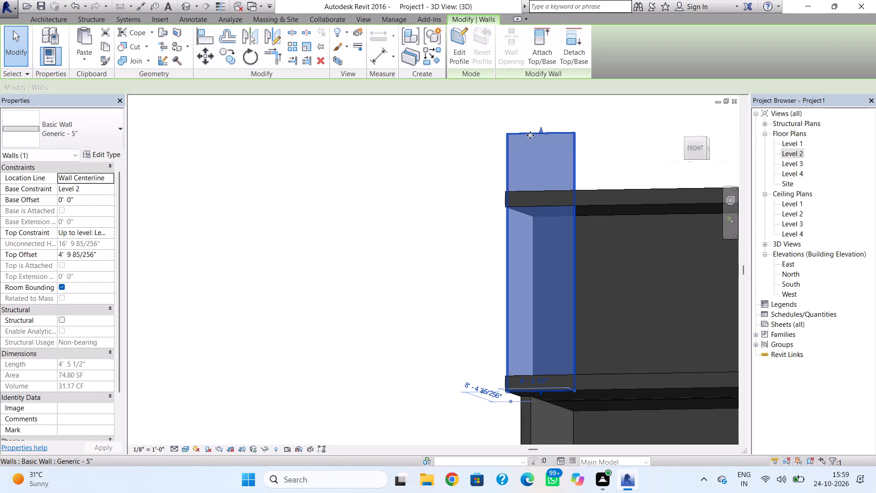
{"action": "left_click_drag", "start_coordinate": [538, 132], "coordinate": [541, 140]}
{"action": "left_click", "coordinate": [541, 140]}
{"action": "left_click", "coordinate": [431, 184]}
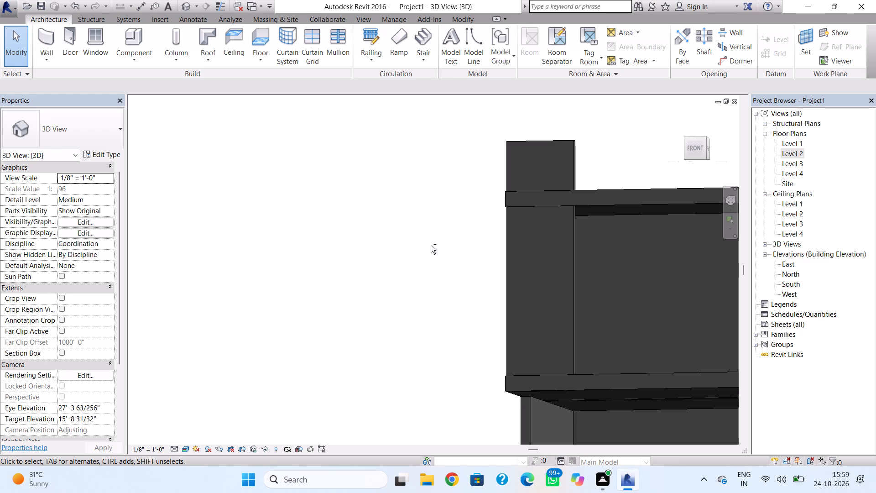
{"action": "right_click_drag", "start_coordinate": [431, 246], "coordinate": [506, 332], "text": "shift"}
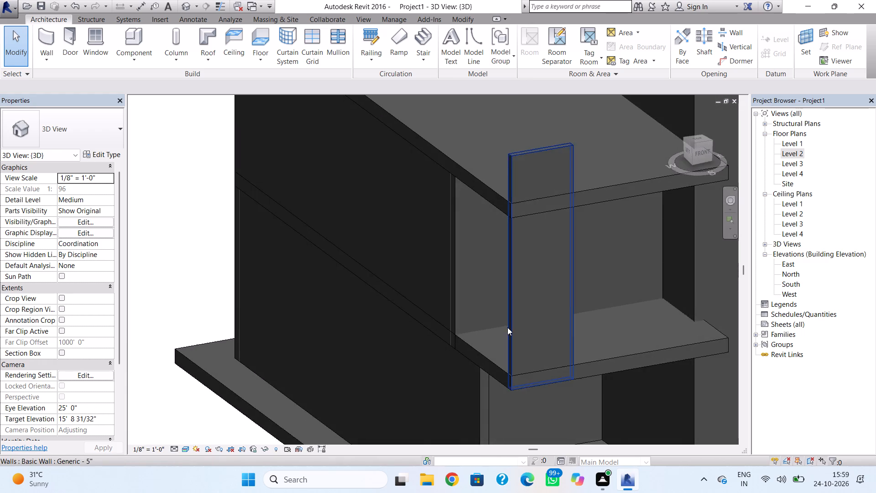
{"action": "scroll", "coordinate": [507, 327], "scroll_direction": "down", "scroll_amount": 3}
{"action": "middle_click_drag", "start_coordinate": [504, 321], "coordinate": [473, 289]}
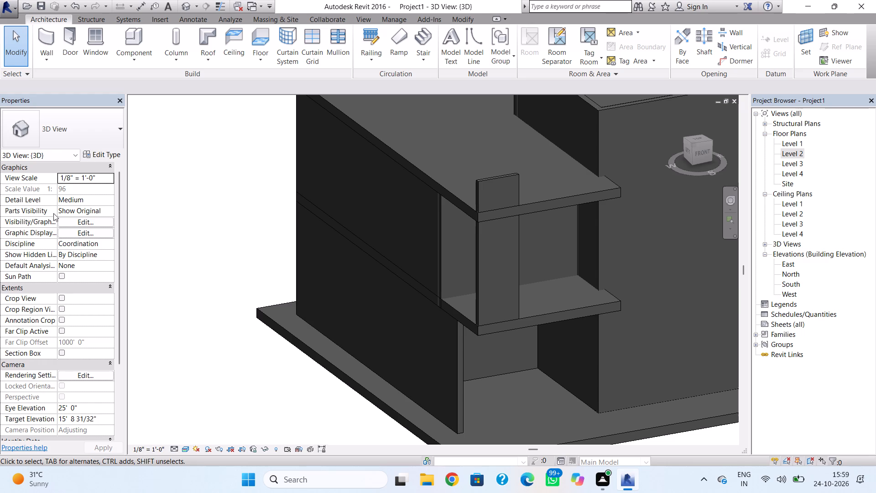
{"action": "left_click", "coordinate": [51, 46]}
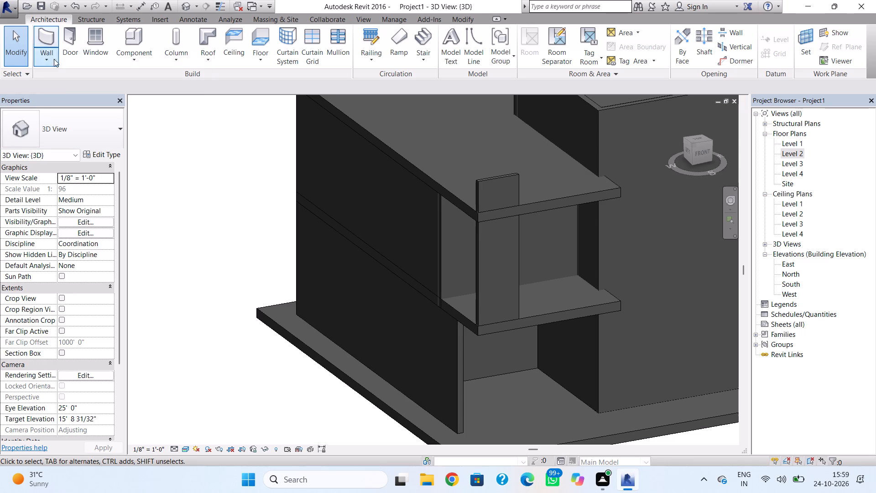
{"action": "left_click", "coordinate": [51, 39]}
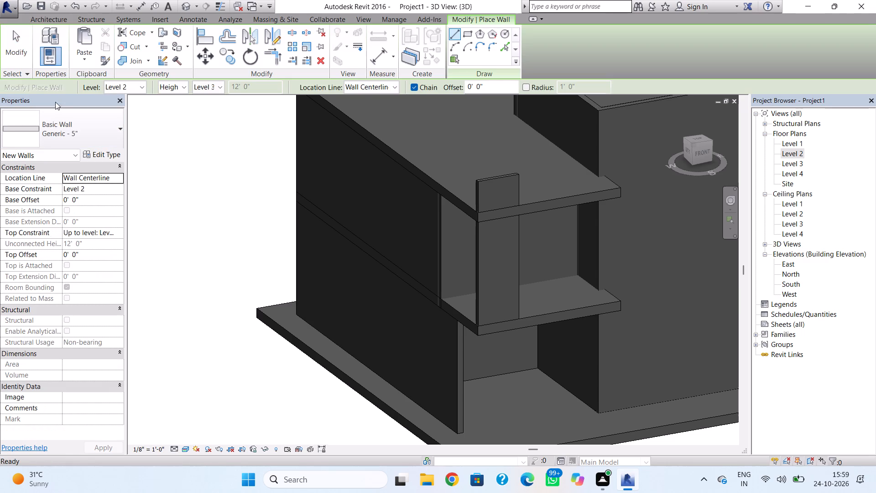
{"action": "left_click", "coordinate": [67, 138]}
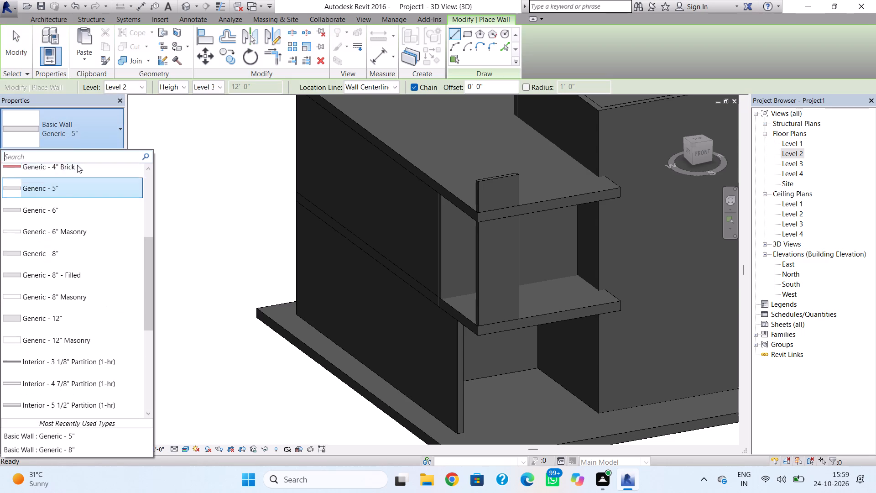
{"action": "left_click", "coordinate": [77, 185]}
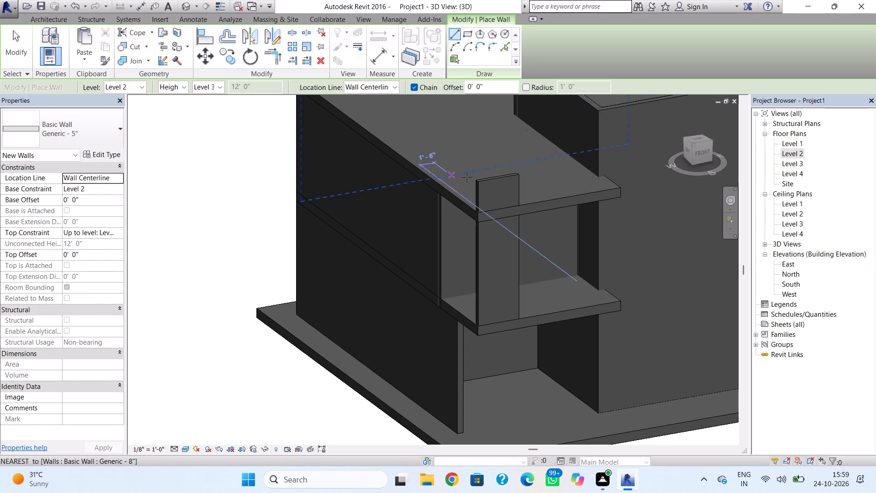
On Level 2, draw a Generic - 5" wall to Level 3, Finish Face: Exterior, about 11'-2" from the short wall's east end to the slab's southeast corner.
{"action": "left_click", "coordinate": [799, 155]}
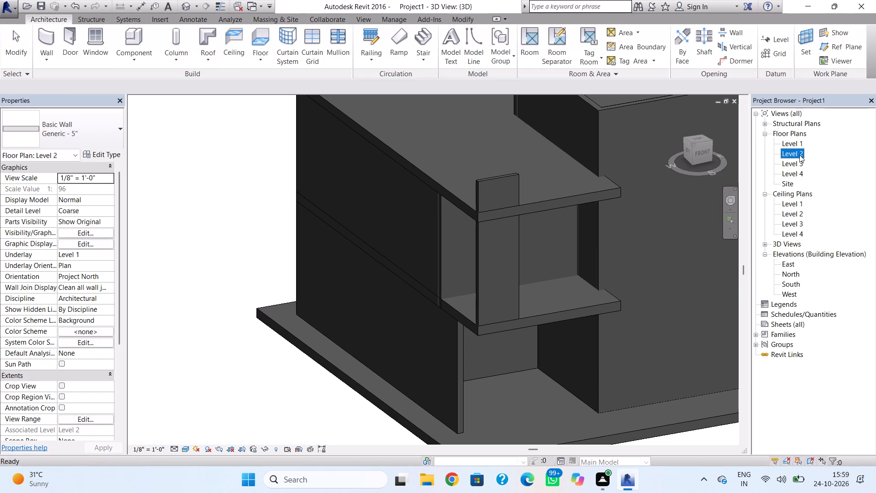
{"action": "left_click", "coordinate": [799, 155]}
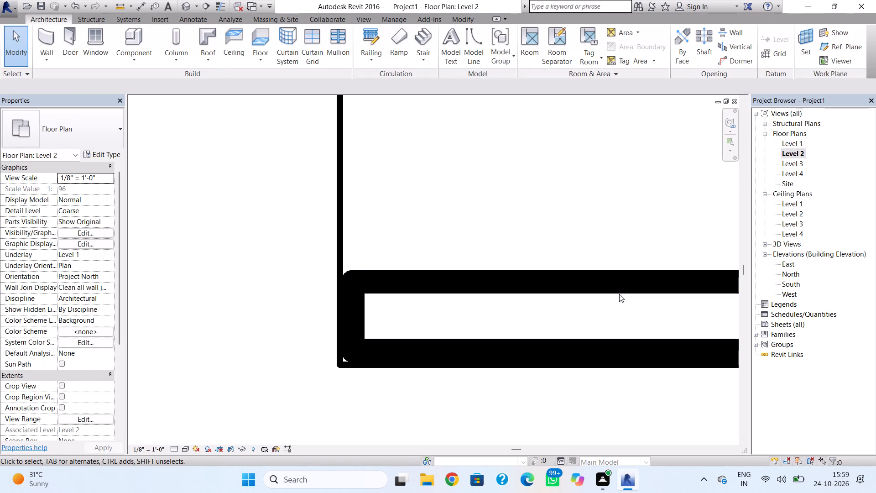
{"action": "scroll", "coordinate": [429, 363], "scroll_direction": "down", "scroll_amount": 4}
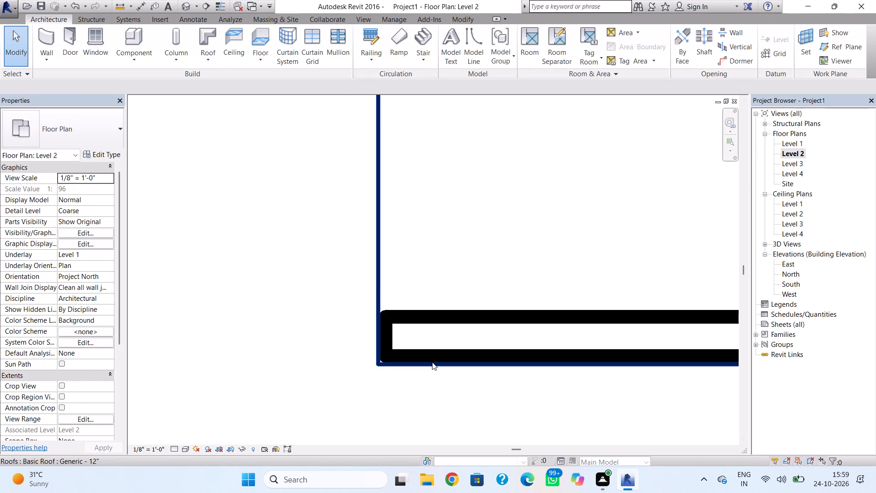
{"action": "scroll", "coordinate": [483, 346], "scroll_direction": "down", "scroll_amount": 6}
{"action": "middle_click_drag", "start_coordinate": [350, 364], "coordinate": [311, 369]}
{"action": "middle_click_drag", "start_coordinate": [568, 346], "coordinate": [469, 366]}
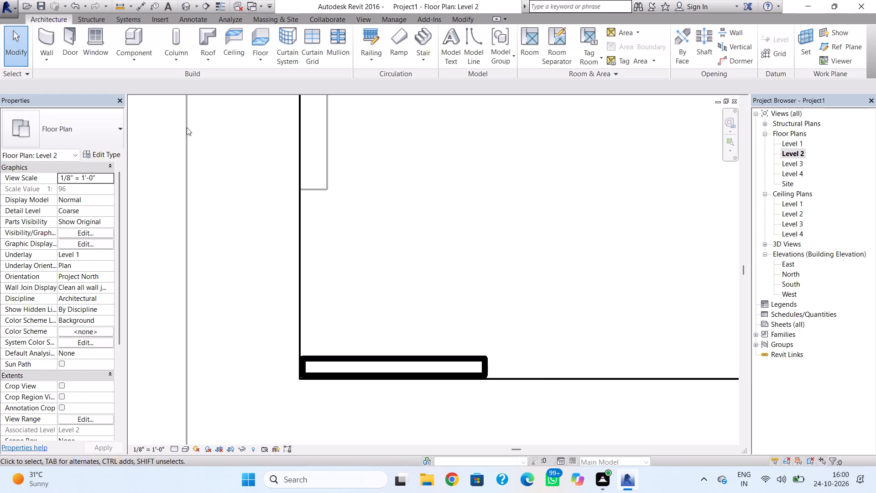
{"action": "left_click", "coordinate": [46, 42]}
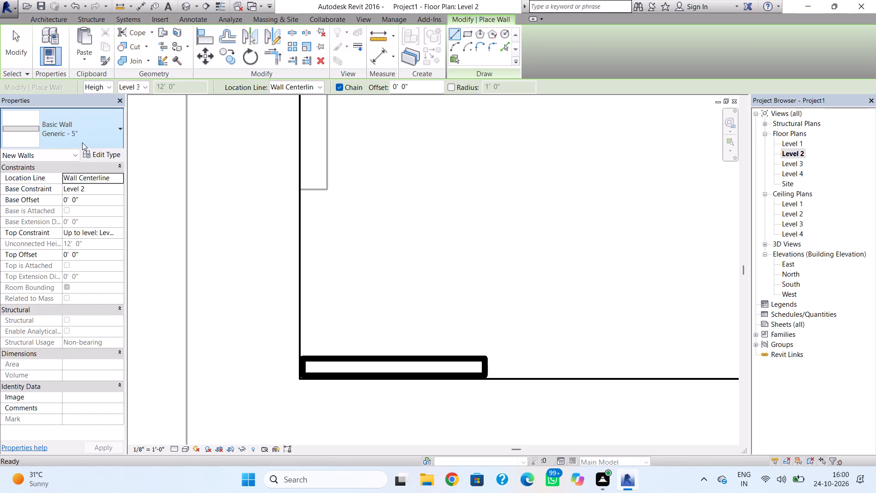
{"action": "left_click", "coordinate": [84, 139]}
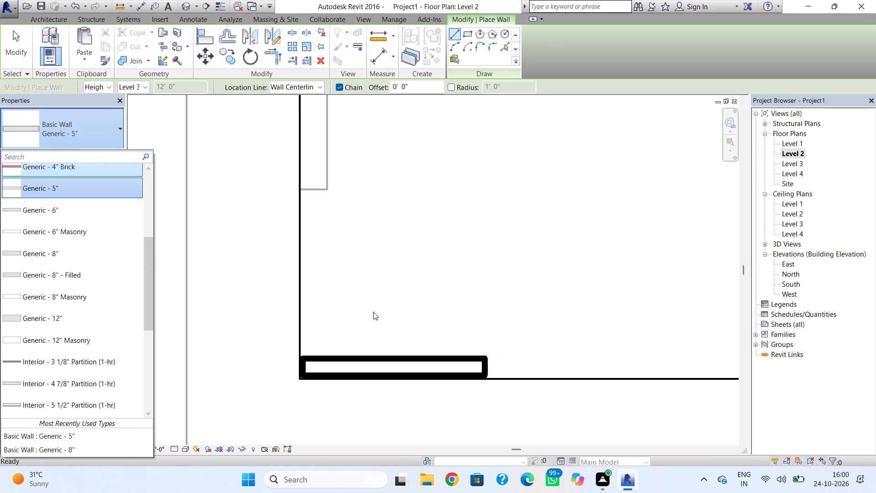
{"action": "left_click", "coordinate": [70, 190]}
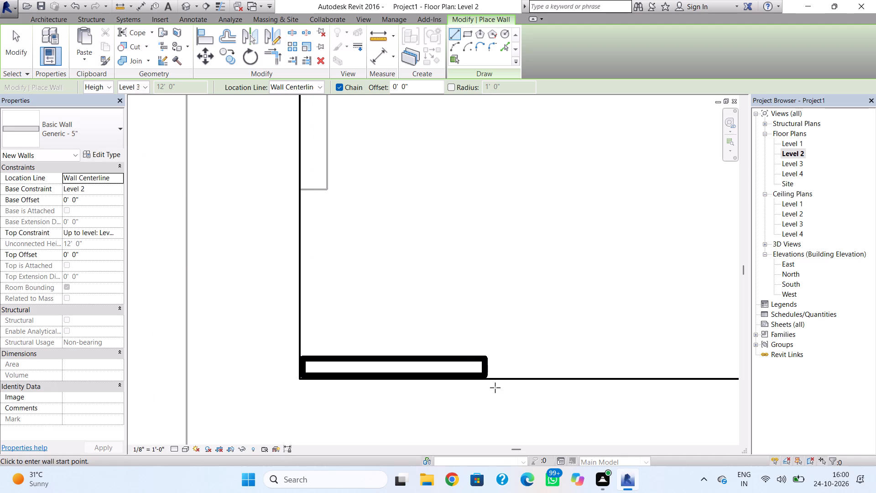
{"action": "scroll", "coordinate": [495, 388], "scroll_direction": "up", "scroll_amount": 3}
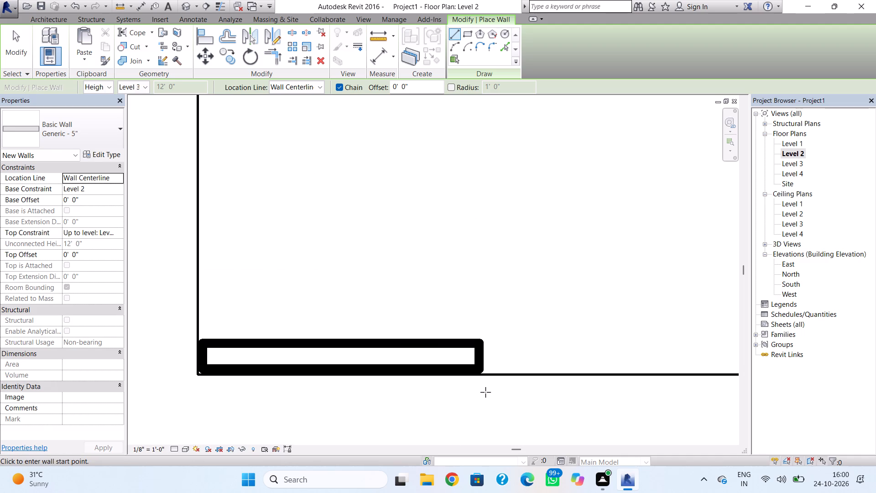
{"action": "scroll", "coordinate": [488, 378], "scroll_direction": "up", "scroll_amount": 4}
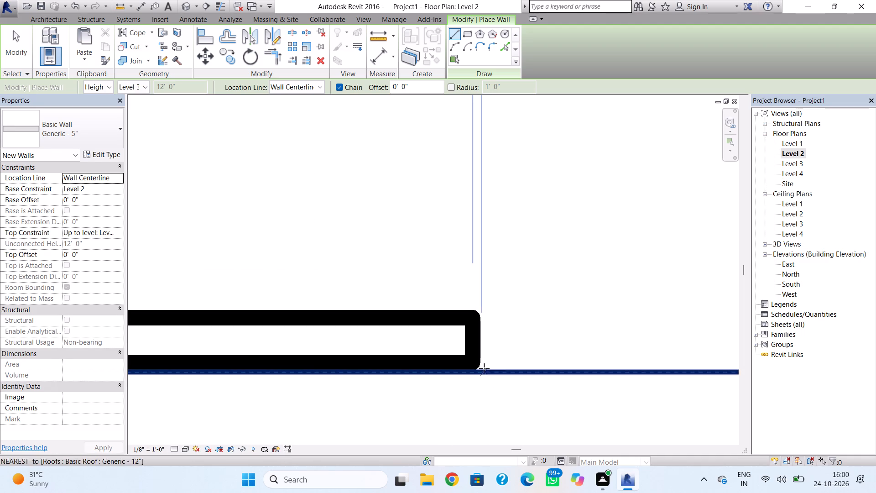
{"action": "left_click", "coordinate": [309, 90]}
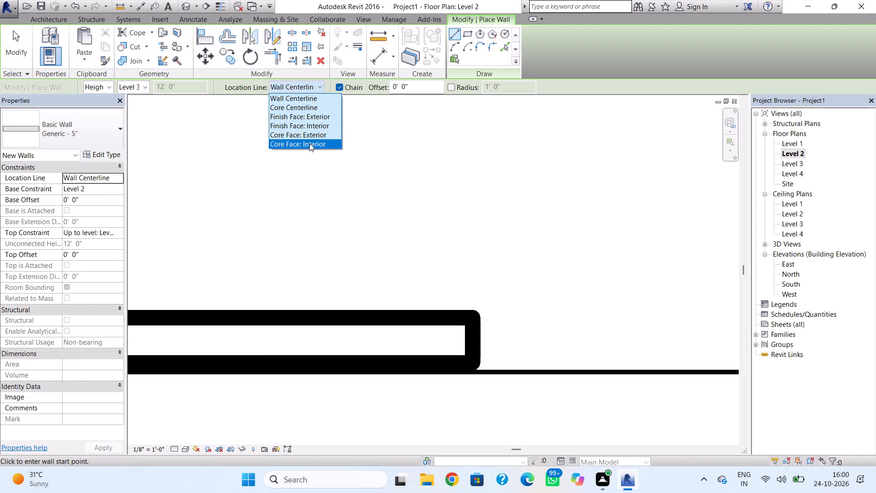
{"action": "left_click", "coordinate": [312, 118]}
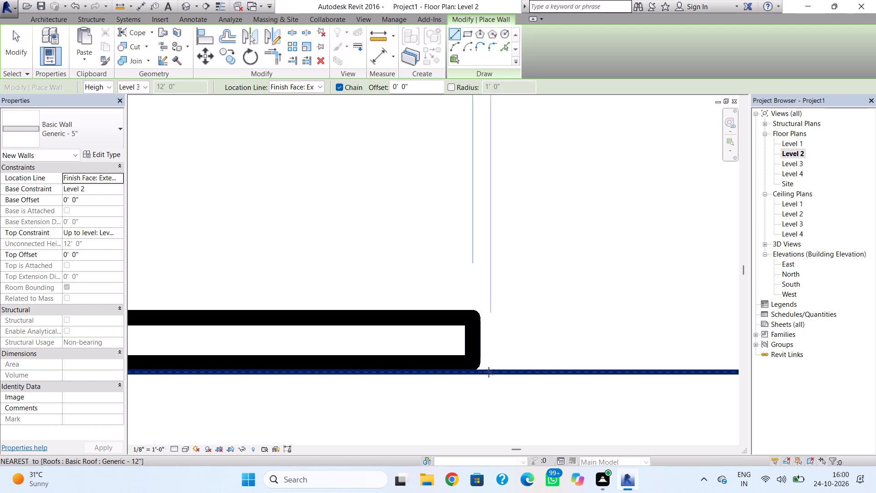
{"action": "left_click", "coordinate": [481, 371]}
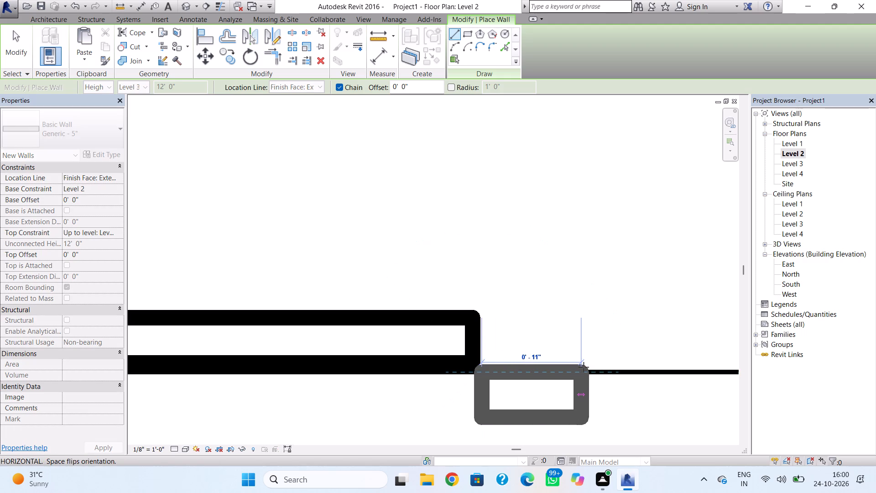
{"action": "key", "text": "space"}
{"action": "scroll", "coordinate": [699, 366], "scroll_direction": "down", "scroll_amount": 2}
{"action": "middle_click_drag", "start_coordinate": [698, 367], "coordinate": [691, 370]}
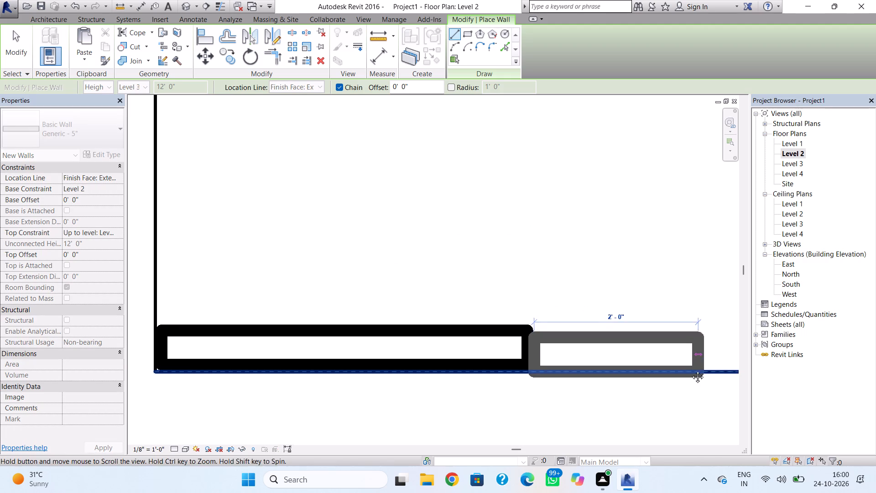
{"action": "middle_click_drag", "start_coordinate": [691, 370], "coordinate": [485, 373]}
{"action": "scroll", "coordinate": [532, 359], "scroll_direction": "down", "scroll_amount": 2}
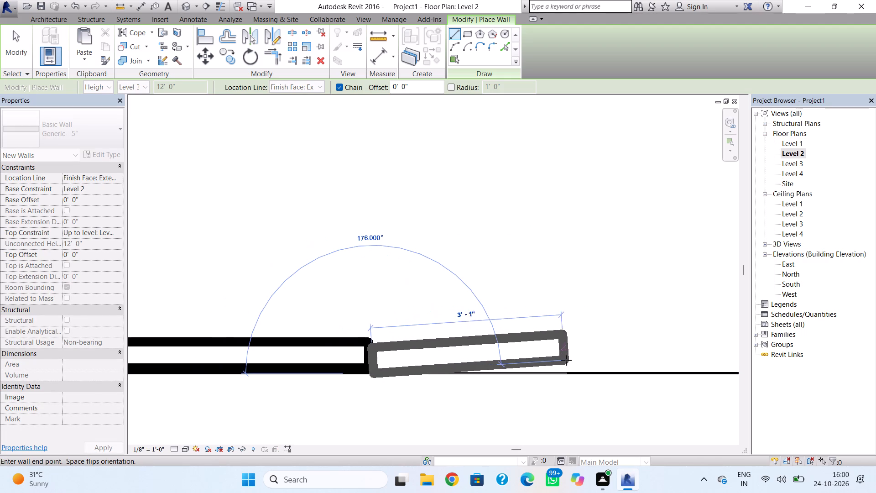
{"action": "scroll", "coordinate": [649, 370], "scroll_direction": "down", "scroll_amount": 2}
{"action": "middle_click_drag", "start_coordinate": [649, 370], "coordinate": [488, 357]}
{"action": "scroll", "coordinate": [618, 354], "scroll_direction": "down", "scroll_amount": 2}
{"action": "middle_click_drag", "start_coordinate": [563, 359], "coordinate": [407, 364]}
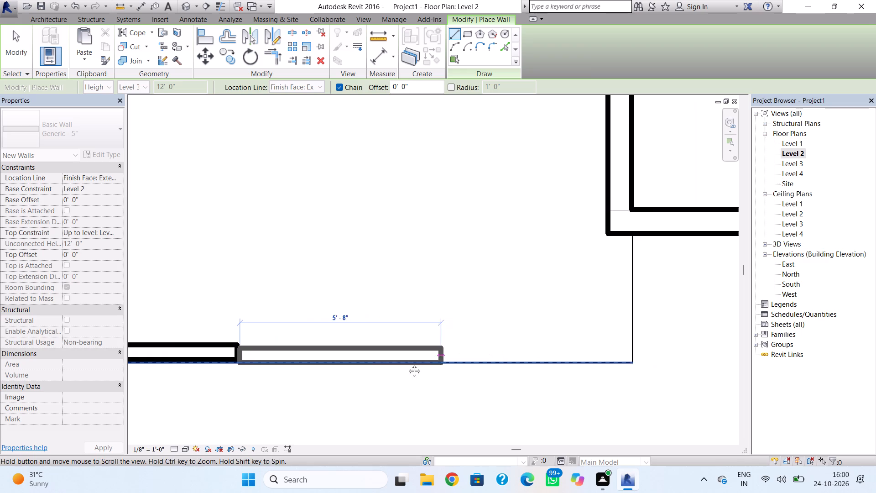
{"action": "middle_click_drag", "start_coordinate": [407, 364], "coordinate": [375, 365]}
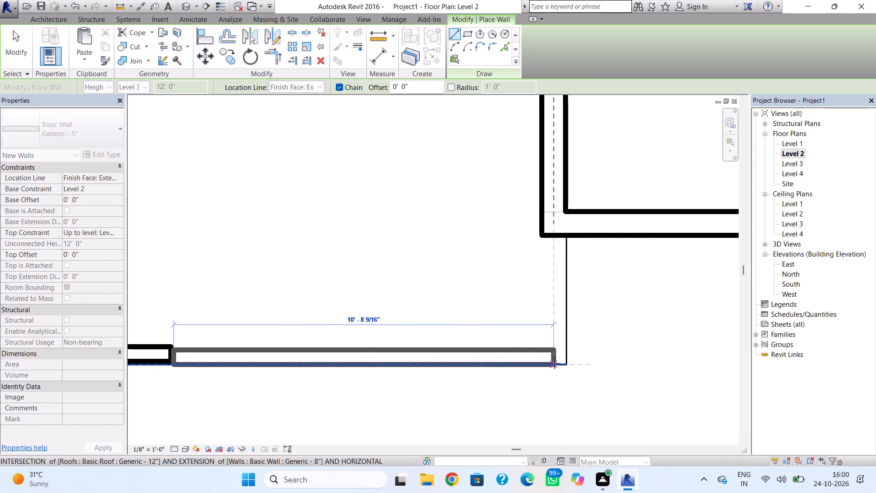
{"action": "left_click", "coordinate": [563, 363]}
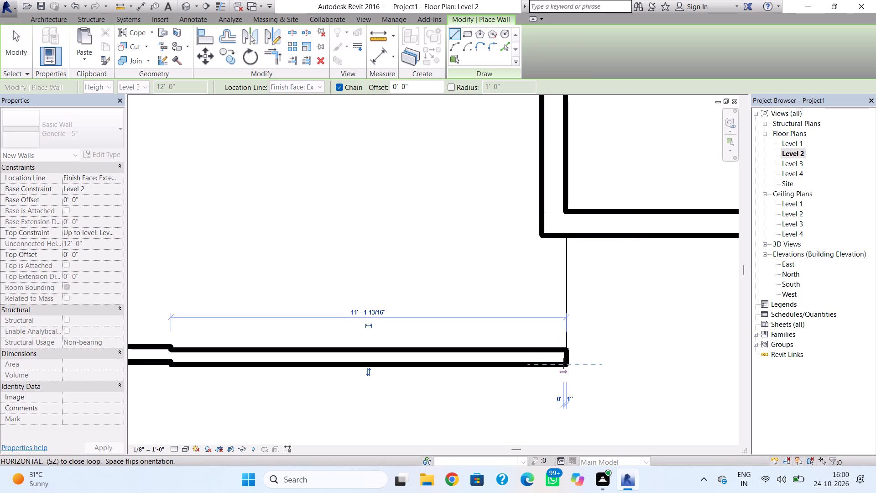
{"action": "left_click", "coordinate": [563, 363]}
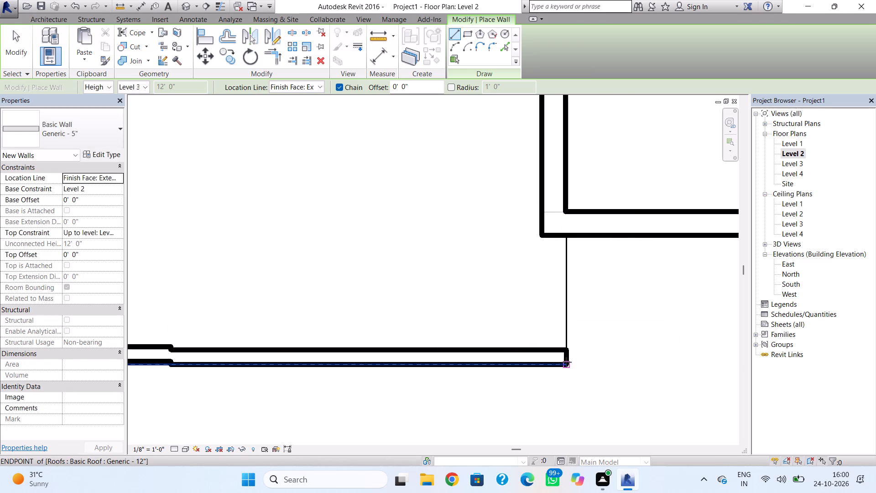
Draw a Generic - 5" wall about 3'-9" long along the Level 2 slab's east edge, from its southeast corner to the building wall.
{"action": "left_click", "coordinate": [566, 362]}
{"action": "left_click", "coordinate": [564, 240]}
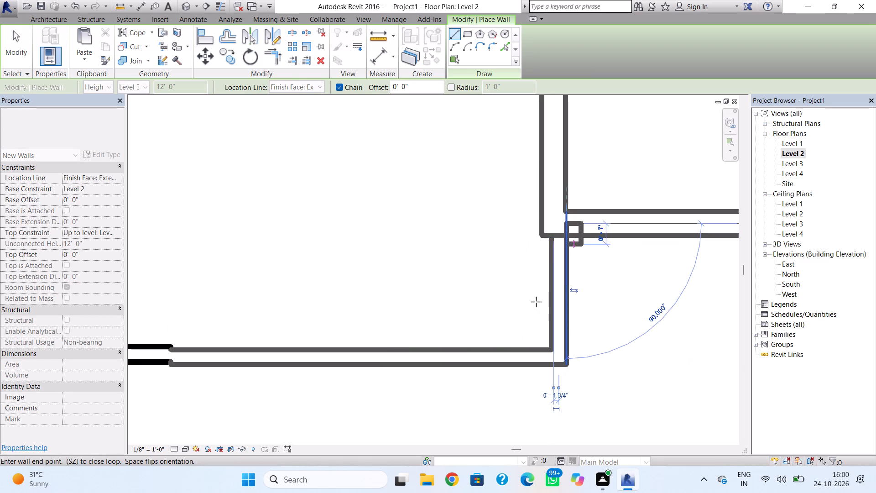
{"action": "key", "text": "Escape"}
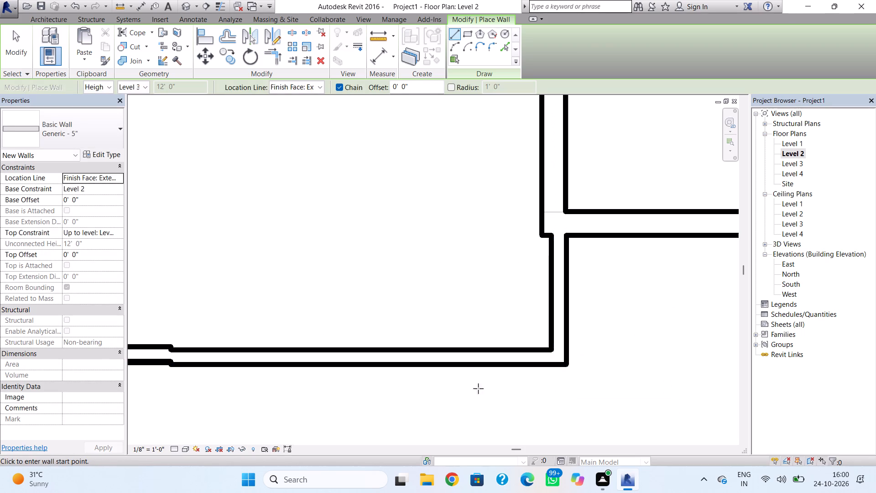
{"action": "left_click", "coordinate": [188, 7]}
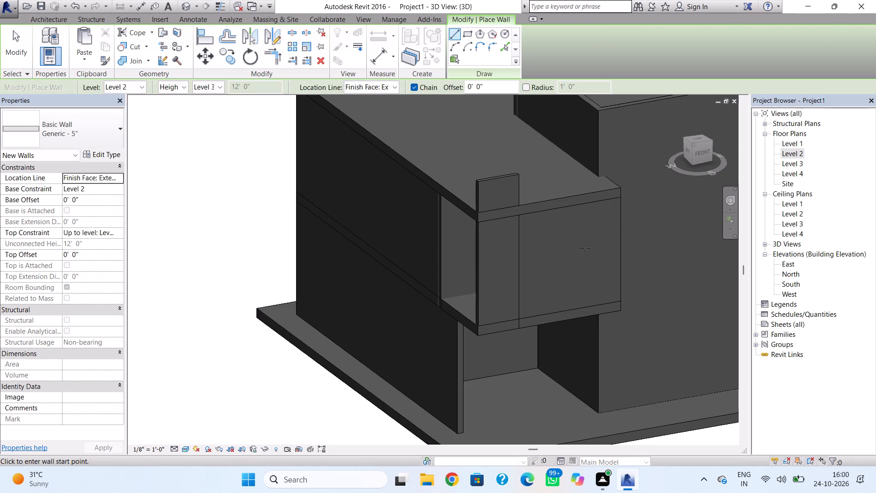
{"action": "key", "text": "Escape"}
In 3D, set the top offset of the south-edge and east-edge Generic - 5" walls to -10'.
{"action": "left_click", "coordinate": [620, 245]}
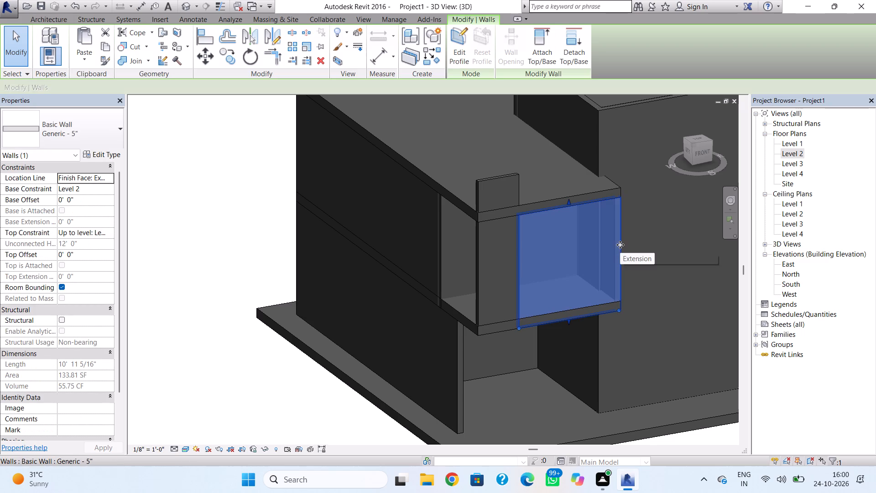
{"action": "right_click_drag", "start_coordinate": [619, 246], "coordinate": [464, 274], "text": "shift"}
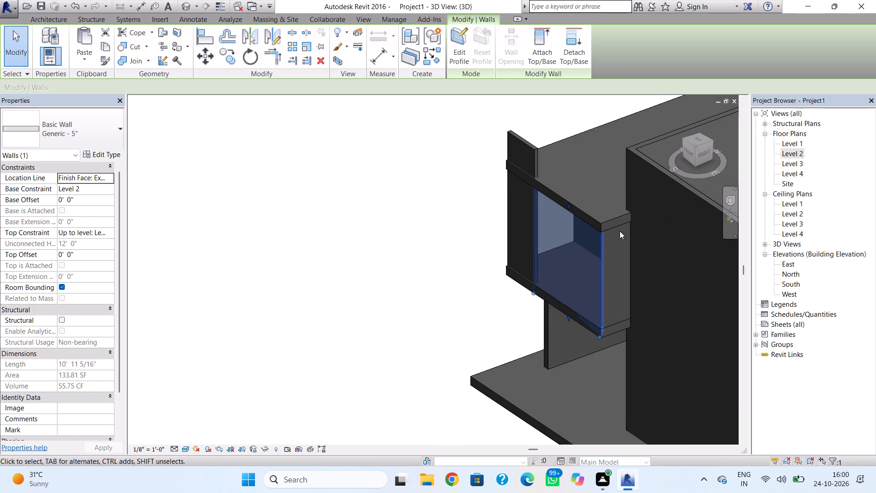
{"action": "left_click", "coordinate": [620, 231], "text": "ctrl"}
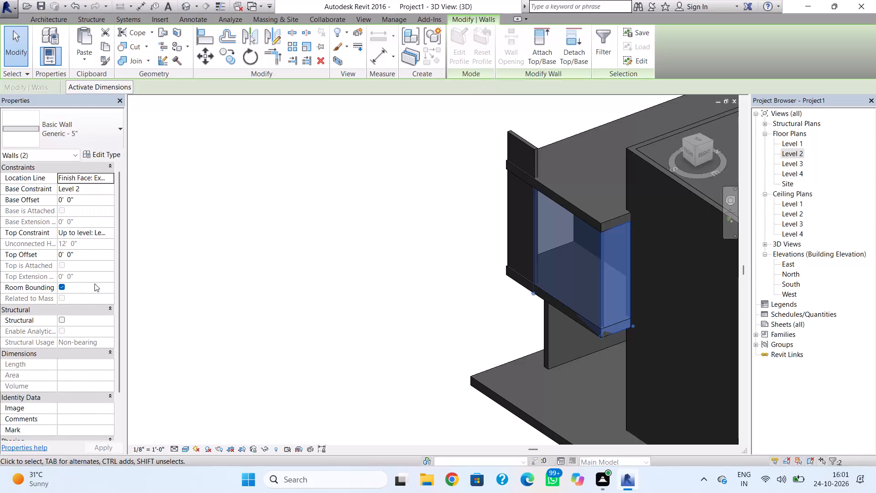
{"action": "left_click", "coordinate": [94, 254]}
{"action": "key", "text": "minus"}
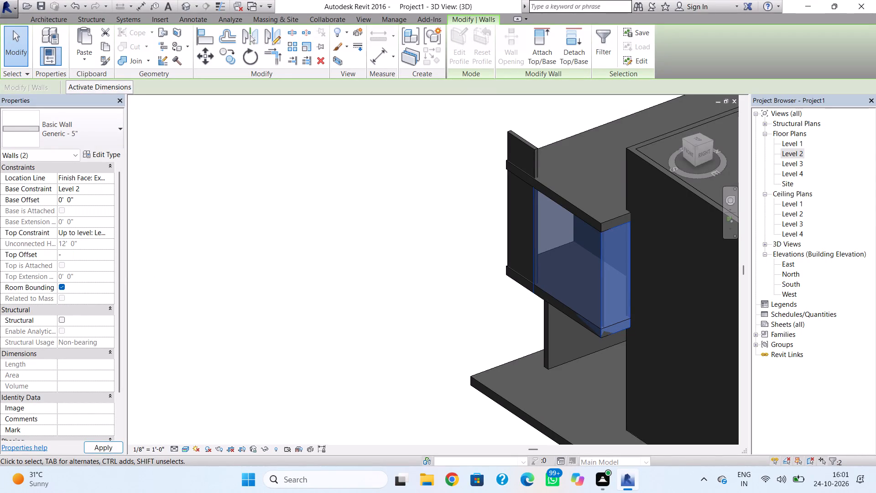
{"action": "type", "text": "10"}
{"action": "key", "text": "apostrophe"}
{"action": "key", "text": "Return"}
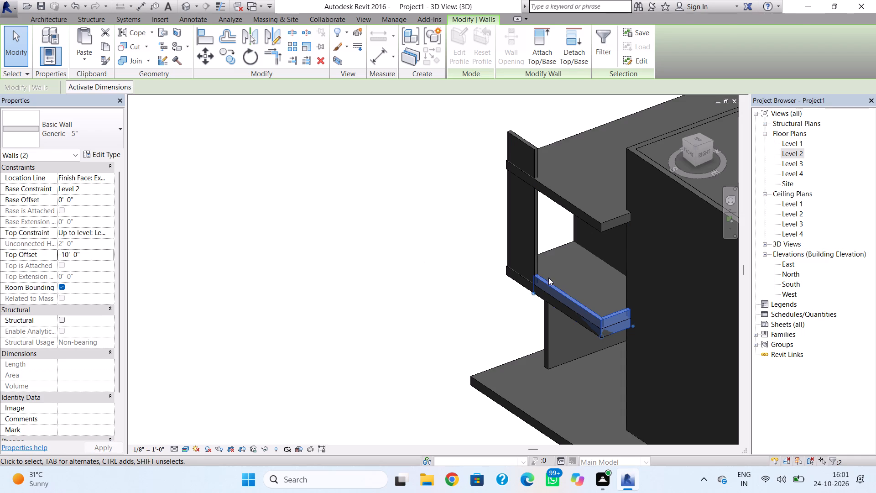
{"action": "key", "text": "Escape"}
Raise the bases of the low south-edge and east-edge walls to the Level 2 slab's top, at a 1' base offset.
{"action": "left_click", "coordinate": [604, 317]}
{"action": "left_click", "coordinate": [592, 318]}
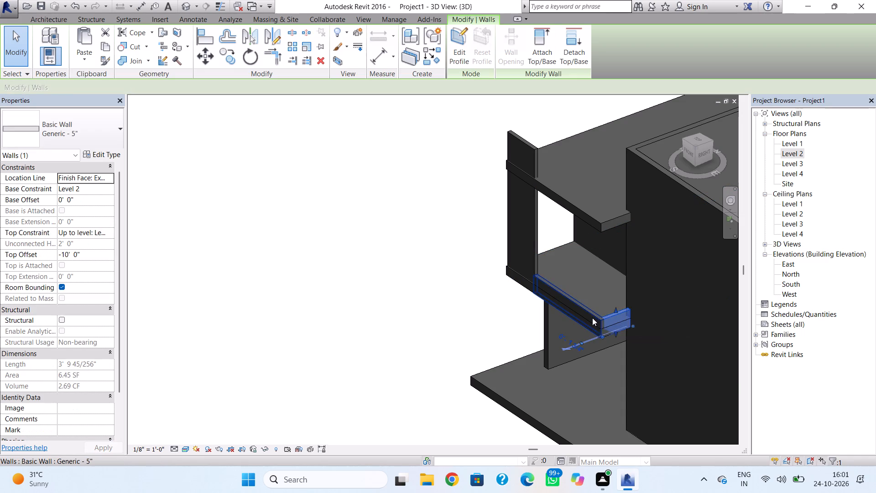
{"action": "right_click_drag", "start_coordinate": [572, 324], "coordinate": [651, 274], "text": "shift"}
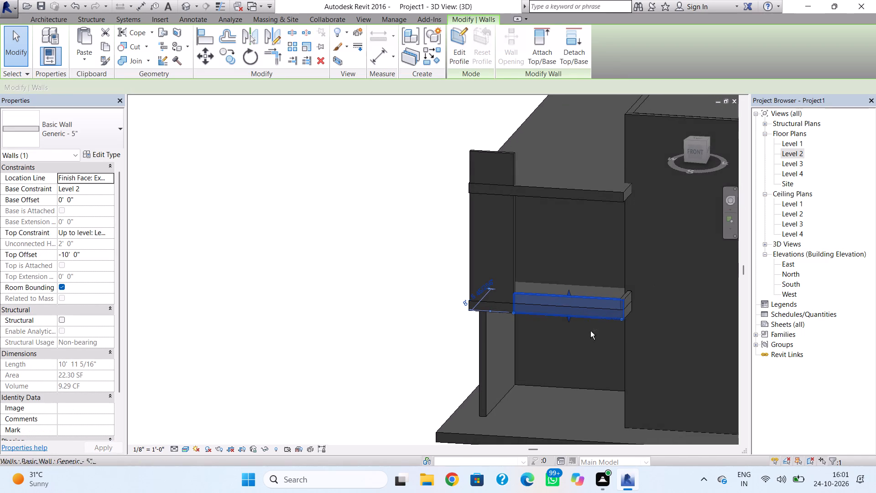
{"action": "scroll", "coordinate": [563, 317], "scroll_direction": "up", "scroll_amount": 4}
{"action": "left_click_drag", "start_coordinate": [571, 319], "coordinate": [571, 314]}
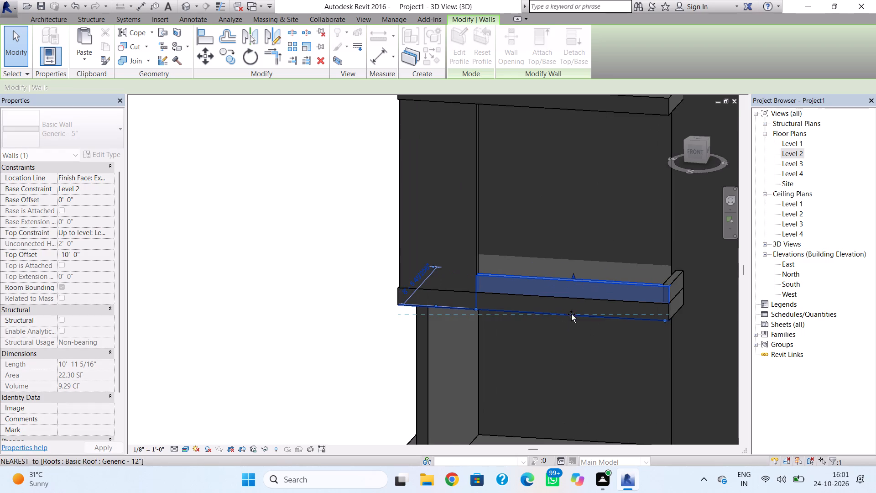
{"action": "left_click_drag", "start_coordinate": [571, 314], "coordinate": [572, 298]}
{"action": "right_click_drag", "start_coordinate": [579, 325], "coordinate": [576, 327], "text": "shift"}
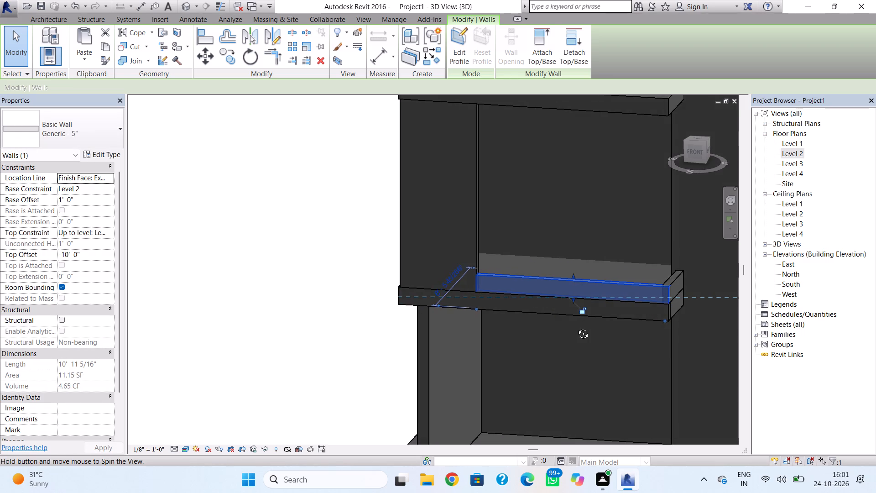
{"action": "right_click_drag", "start_coordinate": [576, 327], "coordinate": [485, 330], "text": "shift"}
{"action": "left_click", "coordinate": [643, 300]}
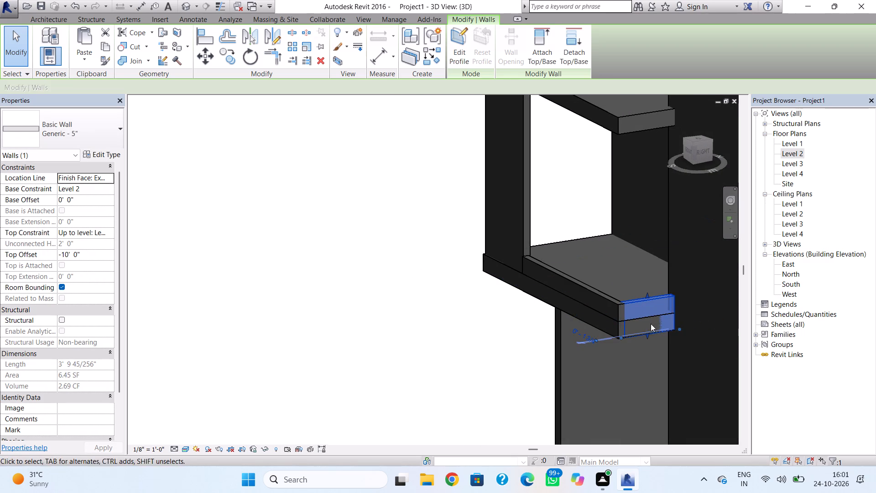
{"action": "left_click_drag", "start_coordinate": [649, 334], "coordinate": [647, 318]}
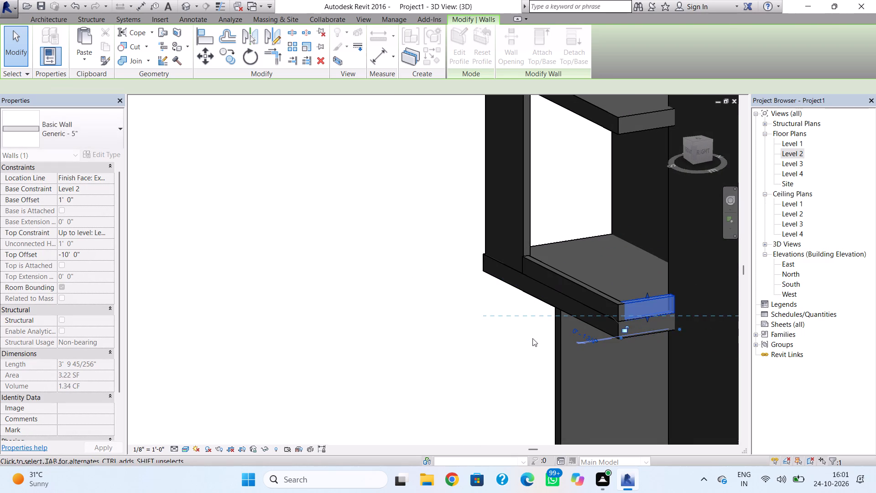
{"action": "key", "text": "Escape"}
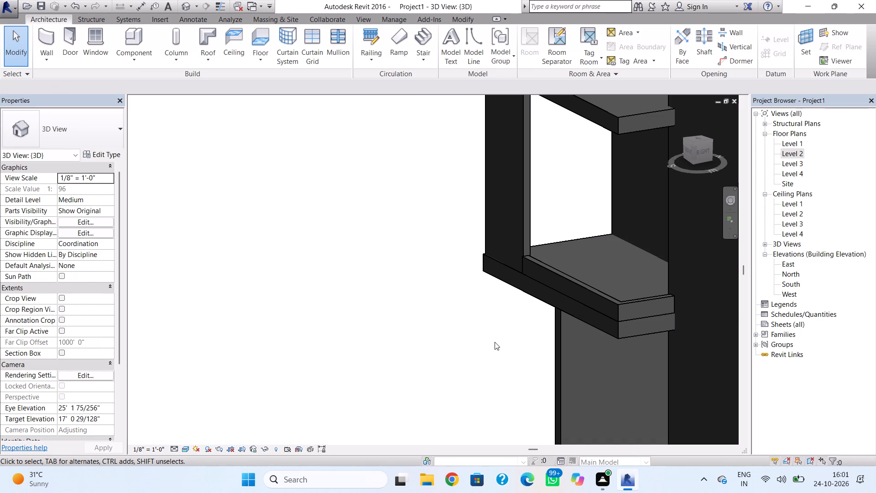
On Level 2, draw a Generic - 5" wall about 8'-4" along the slab's west edge, from the building wall's corner to the short wall.
{"action": "right_click_drag", "start_coordinate": [495, 342], "coordinate": [577, 322], "text": "shift"}
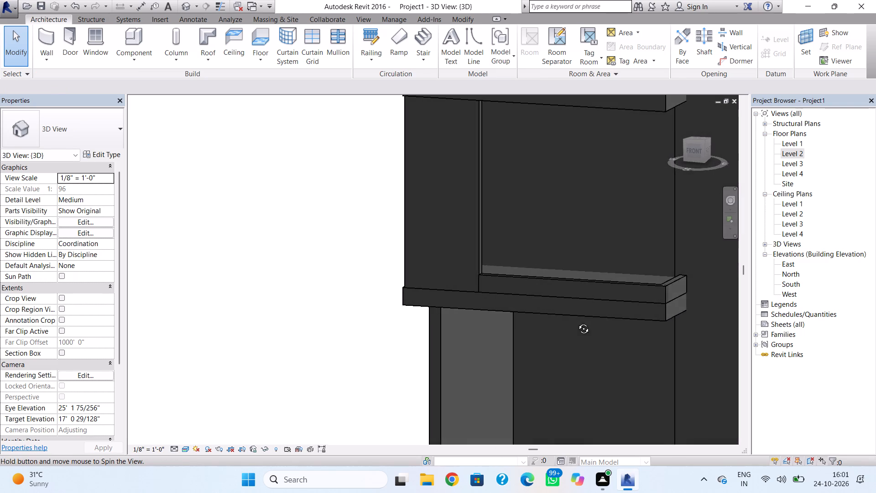
{"action": "right_click_drag", "start_coordinate": [577, 322], "coordinate": [586, 337], "text": "shift"}
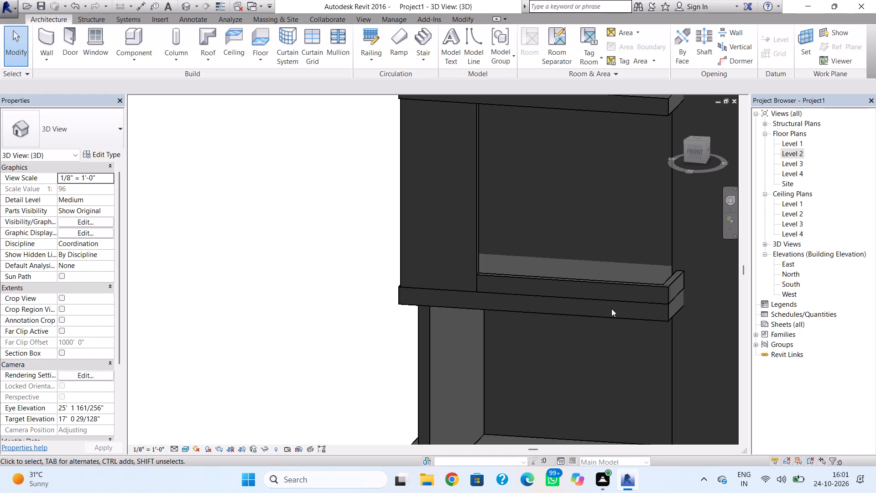
{"action": "right_click_drag", "start_coordinate": [611, 309], "coordinate": [626, 314], "text": "shift"}
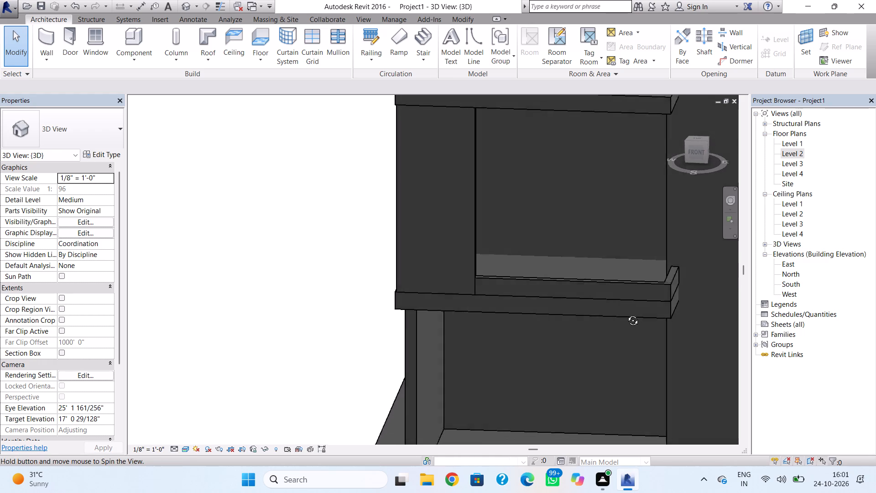
{"action": "right_click_drag", "start_coordinate": [626, 314], "coordinate": [741, 320], "text": "shift"}
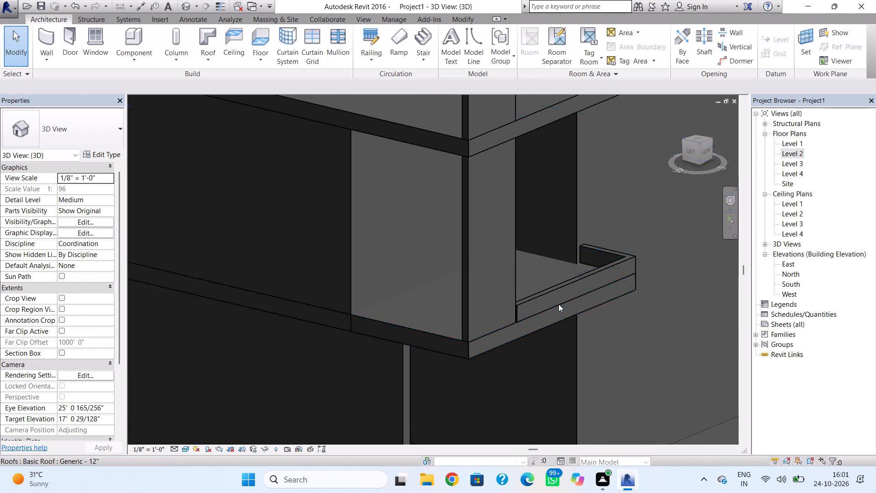
{"action": "left_click", "coordinate": [556, 299]}
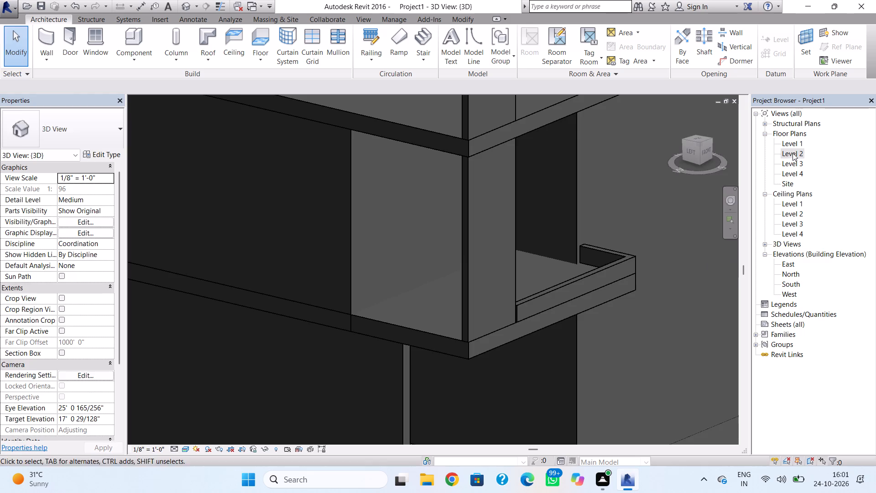
{"action": "double_click", "coordinate": [793, 153]}
{"action": "scroll", "coordinate": [365, 394], "scroll_direction": "down", "scroll_amount": 4}
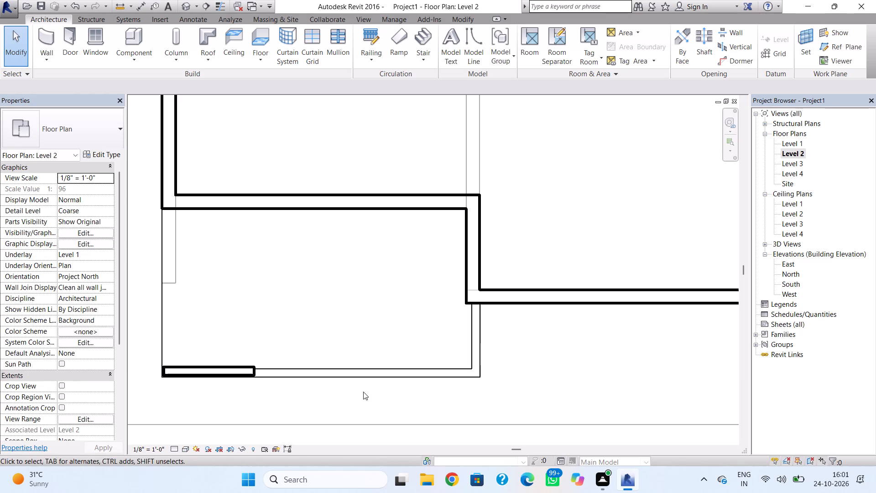
{"action": "middle_click_drag", "start_coordinate": [344, 381], "coordinate": [441, 363]}
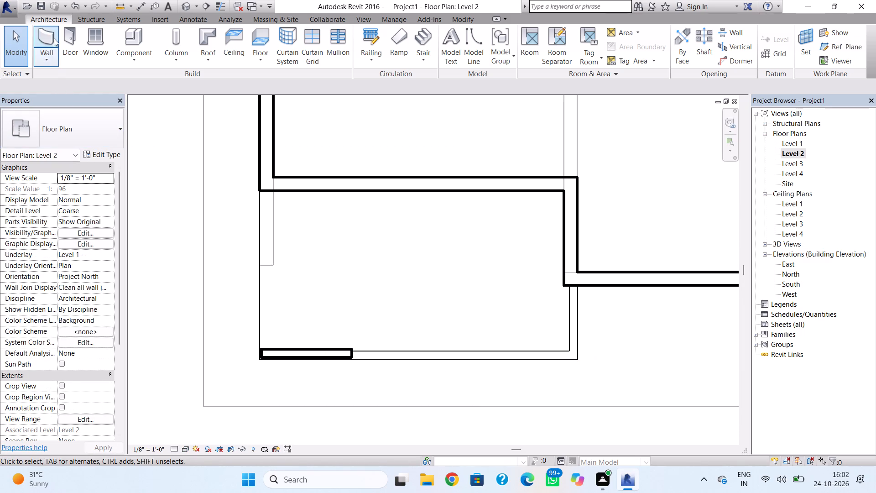
{"action": "left_click", "coordinate": [53, 38]}
{"action": "left_click", "coordinate": [85, 133]}
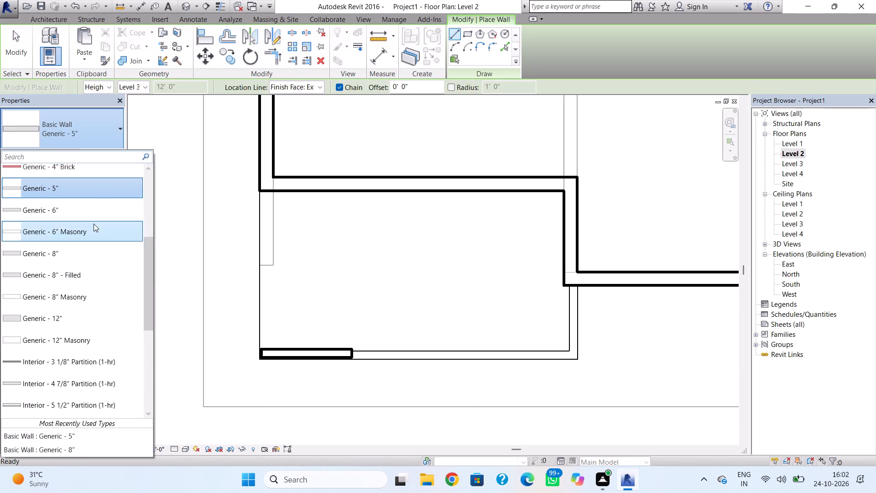
{"action": "left_click", "coordinate": [91, 189]}
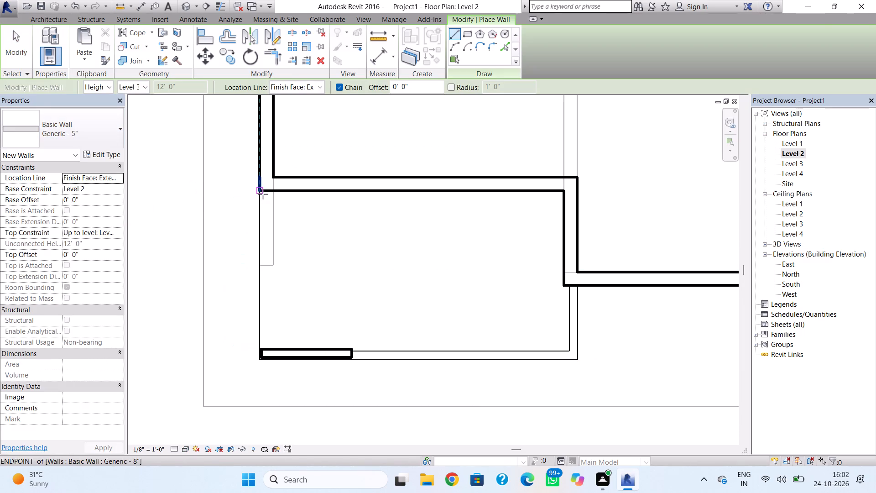
{"action": "left_click", "coordinate": [263, 194]}
{"action": "key", "text": "space"}
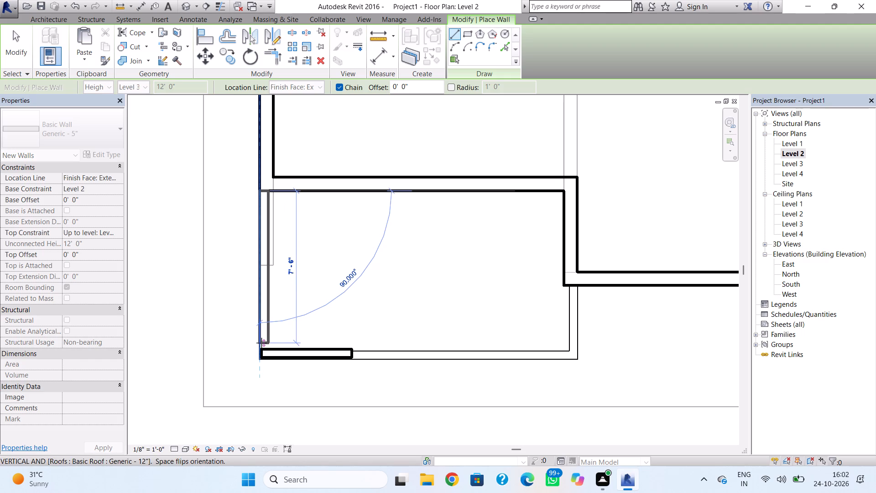
{"action": "left_click", "coordinate": [261, 347]}
{"action": "key", "text": "Escape"}
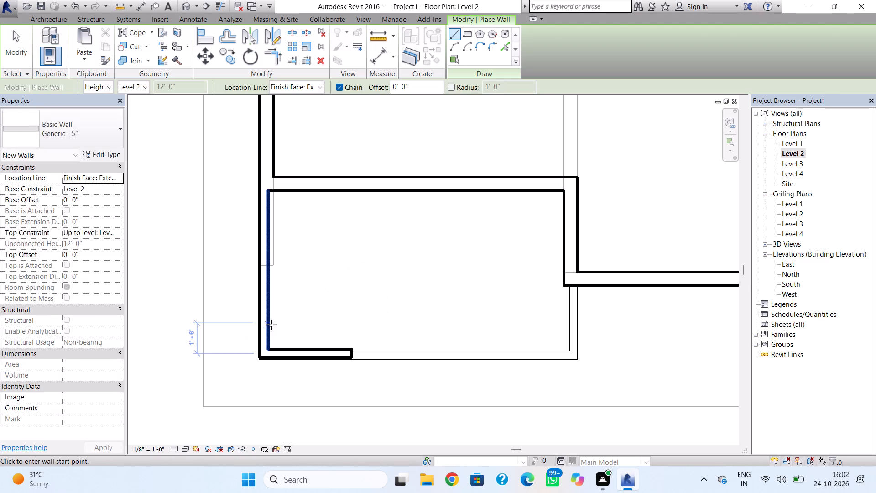
{"action": "key", "text": "Escape"}
Set the top offset of the slab's new west-edge wall to -10'.
{"action": "left_click", "coordinate": [268, 326]}
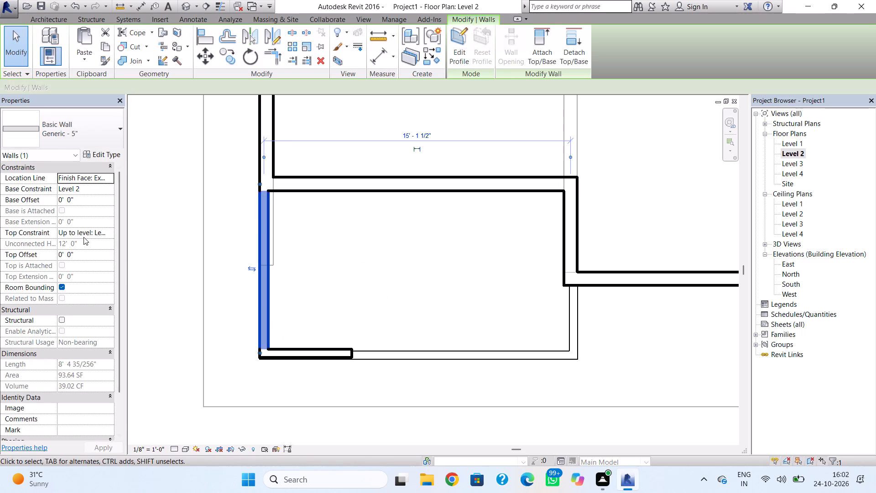
{"action": "left_click", "coordinate": [88, 257]}
{"action": "key", "text": "minus"}
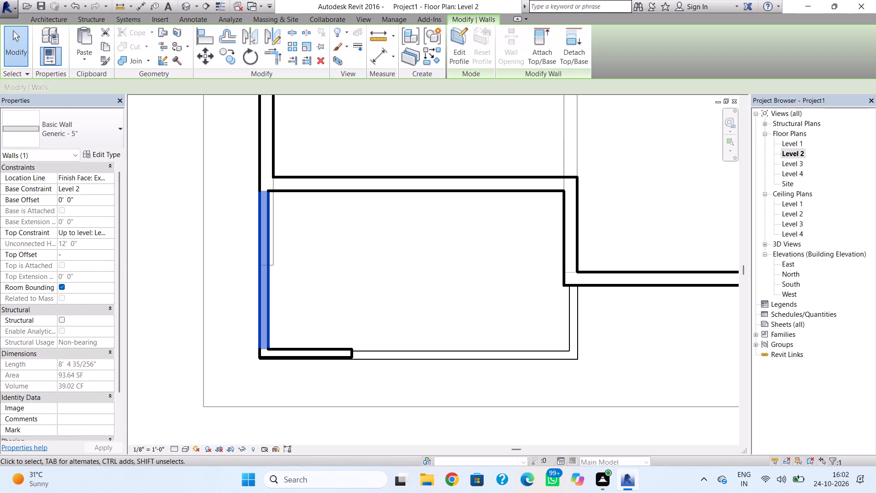
{"action": "type", "text": "10'"}
{"action": "key", "text": "Return"}
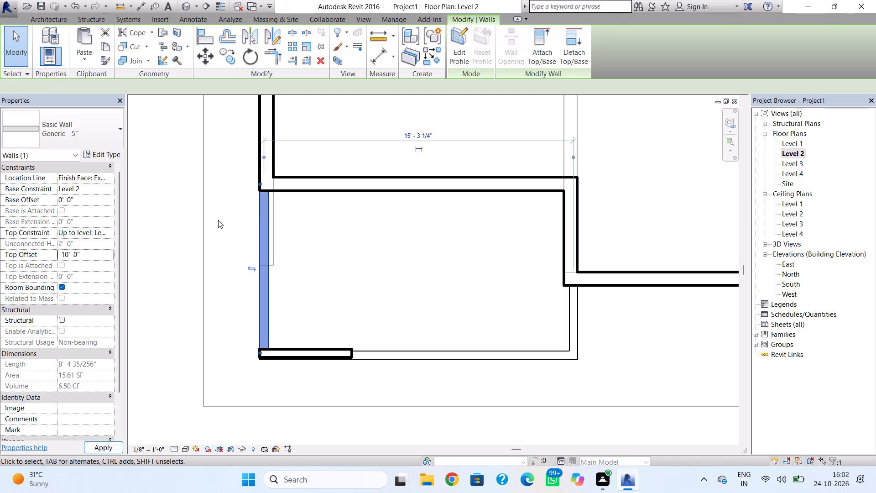
{"action": "key", "text": "Escape"}
In 3D, examine the low Level 2 walls around the southwest corner slab from its west, south and east sides.
{"action": "left_click", "coordinate": [182, 6]}
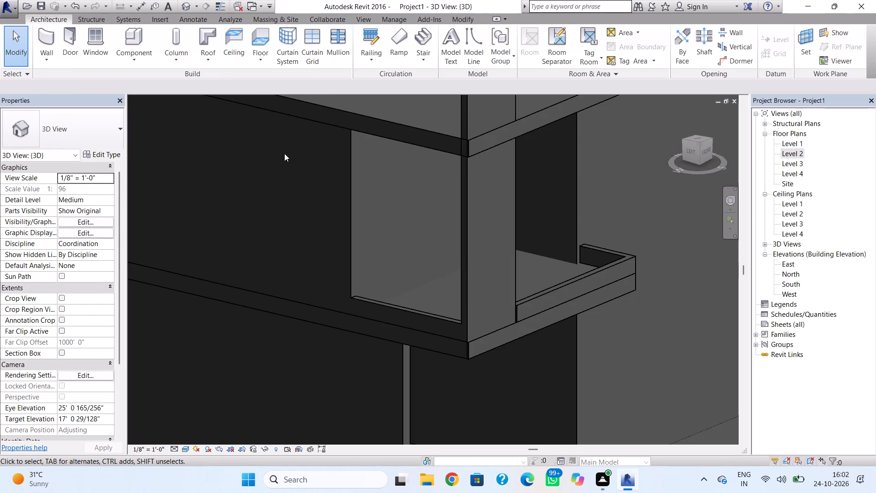
{"action": "scroll", "coordinate": [454, 293], "scroll_direction": "down", "scroll_amount": 1}
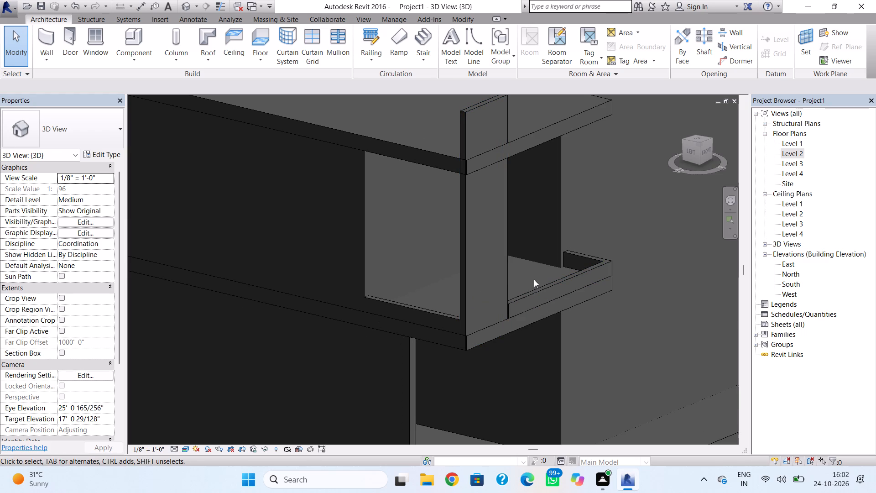
{"action": "right_click_drag", "start_coordinate": [579, 270], "coordinate": [424, 268], "text": "shift"}
{"action": "scroll", "coordinate": [428, 270], "scroll_direction": "down", "scroll_amount": 4}
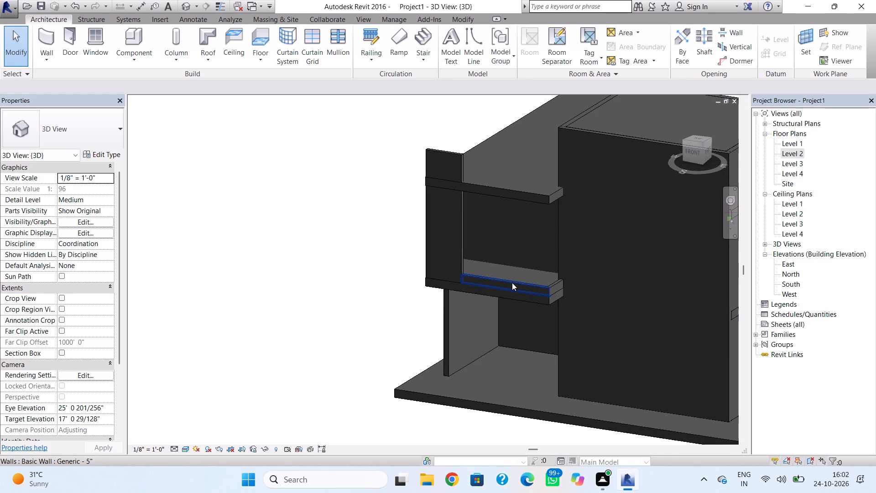
{"action": "right_click", "coordinate": [506, 285], "text": "shift"}
{"action": "right_click_drag", "start_coordinate": [483, 287], "coordinate": [575, 329], "text": "shift"}
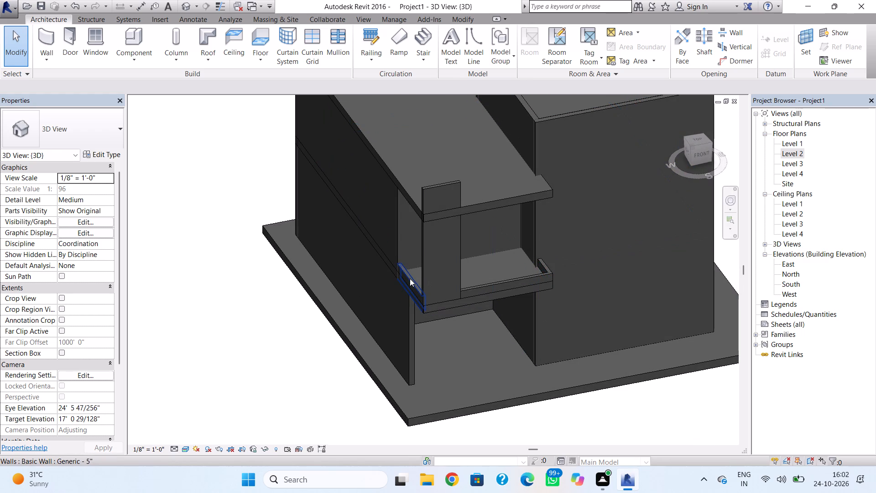
Raise the base of the slab's low west-edge wall to the Level 2 slab's top, at a 1' base offset.
{"action": "left_click", "coordinate": [410, 278]}
{"action": "key", "text": "Escape"}
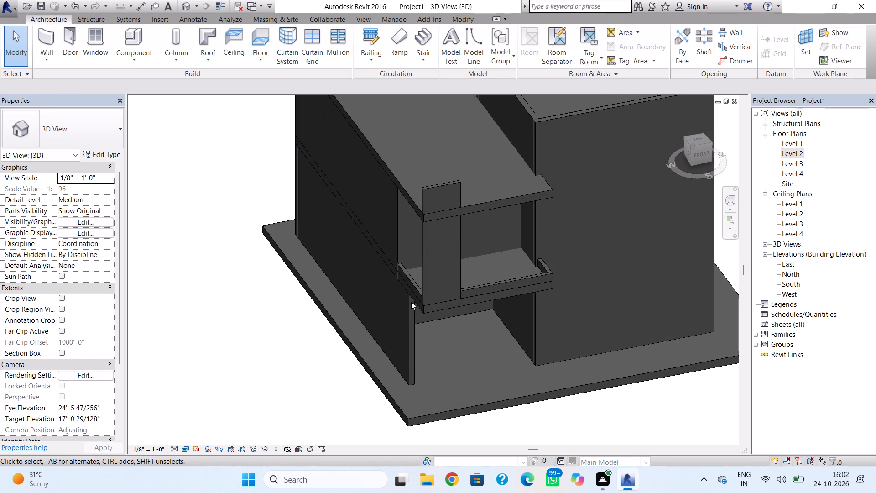
{"action": "right_click_drag", "start_coordinate": [394, 307], "coordinate": [507, 280], "text": "shift"}
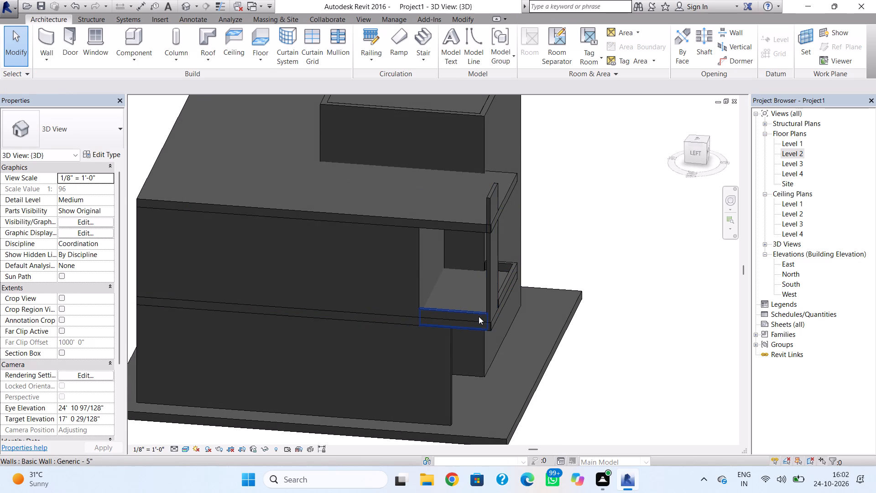
{"action": "left_click", "coordinate": [479, 316]}
{"action": "scroll", "coordinate": [452, 330], "scroll_direction": "up", "scroll_amount": 3}
{"action": "left_click_drag", "start_coordinate": [452, 330], "coordinate": [453, 315]}
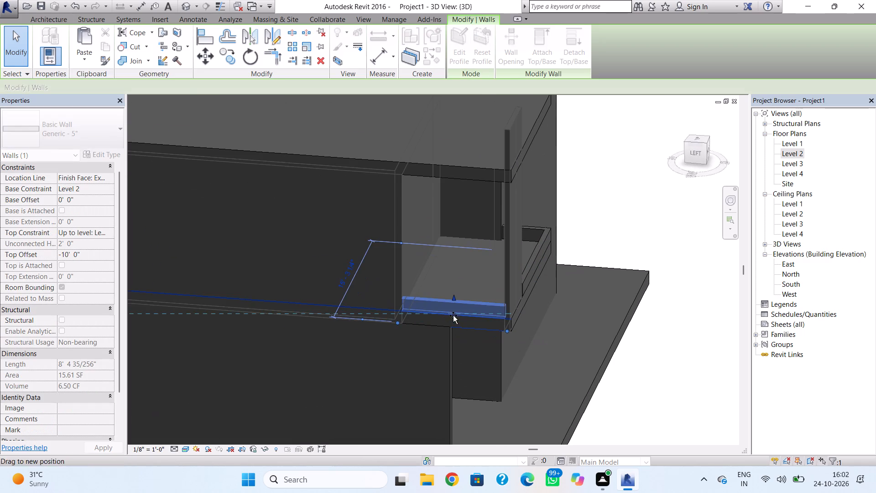
{"action": "left_click_drag", "start_coordinate": [453, 315], "coordinate": [453, 315]}
{"action": "key", "text": "Escape"}
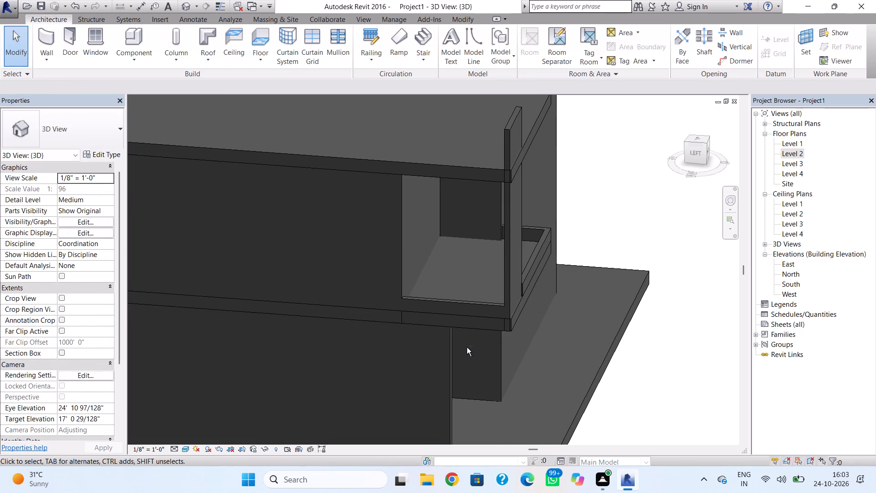
Copy the low west-, south- and east-edge walls of the Level 2 corner slab and paste them aligned to Level 3.
{"action": "right_click_drag", "start_coordinate": [467, 347], "coordinate": [447, 357], "text": "shift"}
{"action": "left_click", "coordinate": [456, 309]}
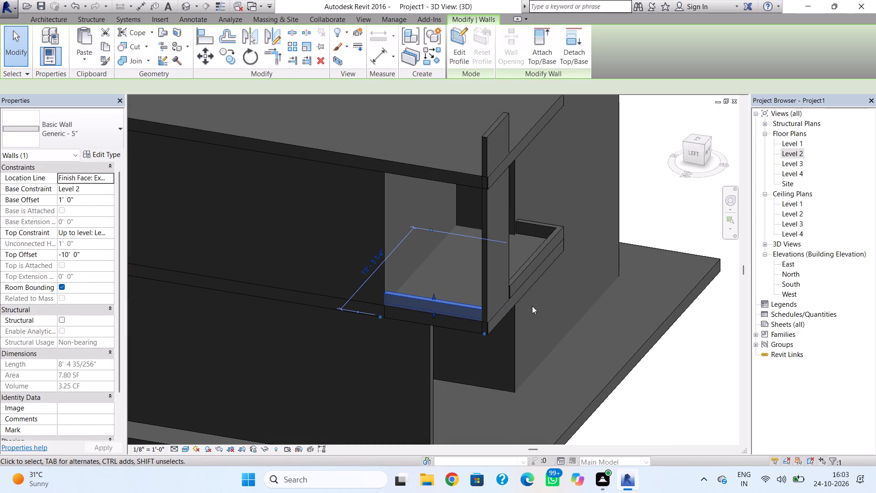
{"action": "left_click", "coordinate": [532, 267], "text": "ctrl"}
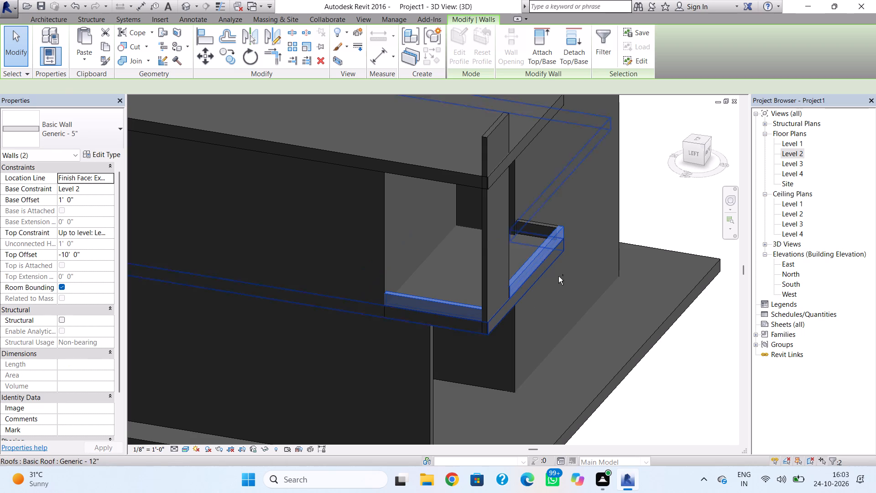
{"action": "right_click_drag", "start_coordinate": [566, 279], "coordinate": [559, 283], "text": "ctrl"}
{"action": "key", "text": "Escape"}
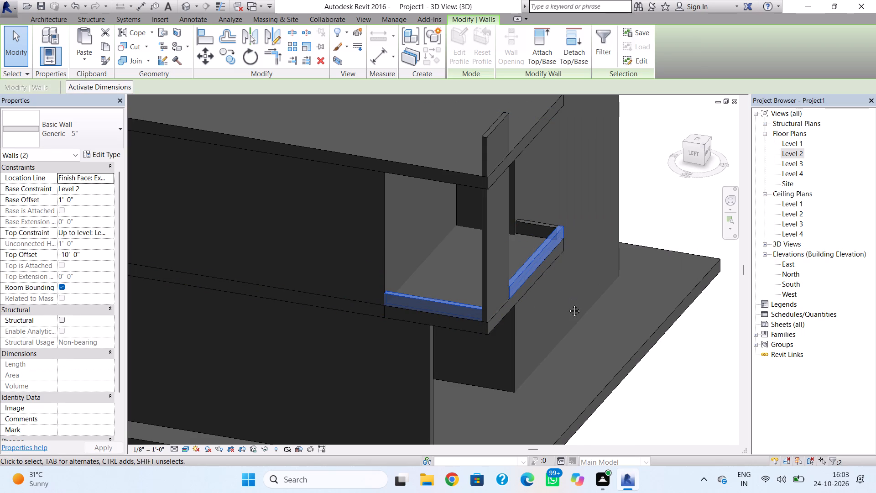
{"action": "right_click_drag", "start_coordinate": [568, 304], "coordinate": [483, 330], "text": "shift"}
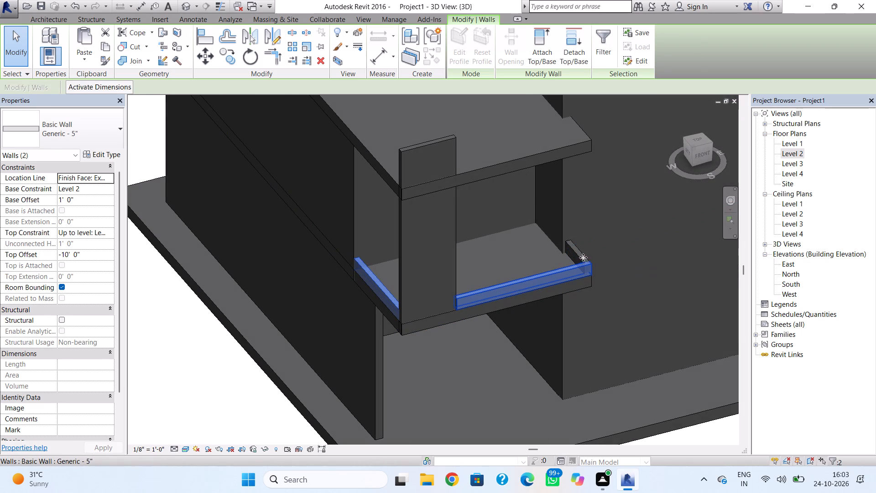
{"action": "left_click", "coordinate": [582, 256], "text": "ctrl"}
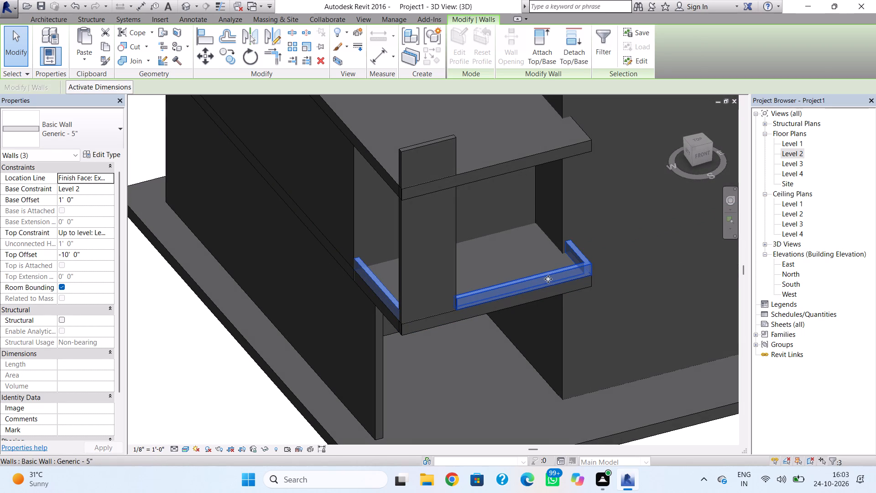
{"action": "left_click", "coordinate": [111, 45]}
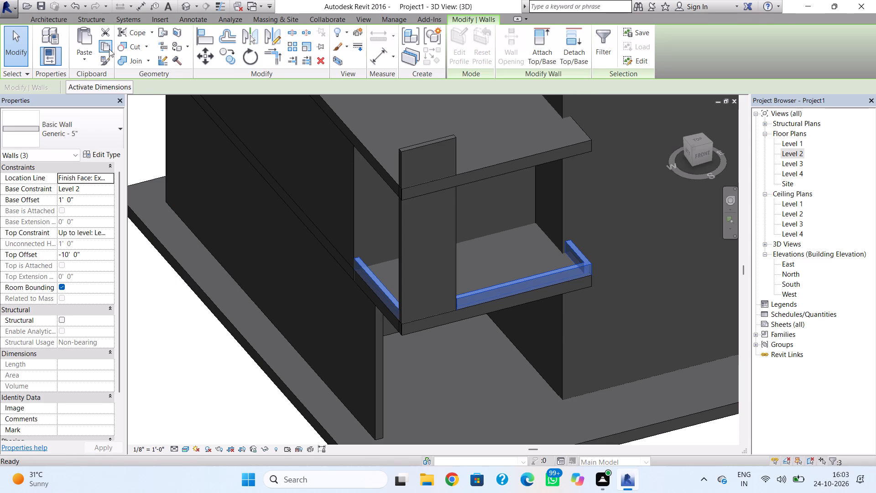
{"action": "left_click", "coordinate": [83, 55]}
{"action": "left_click", "coordinate": [107, 102]}
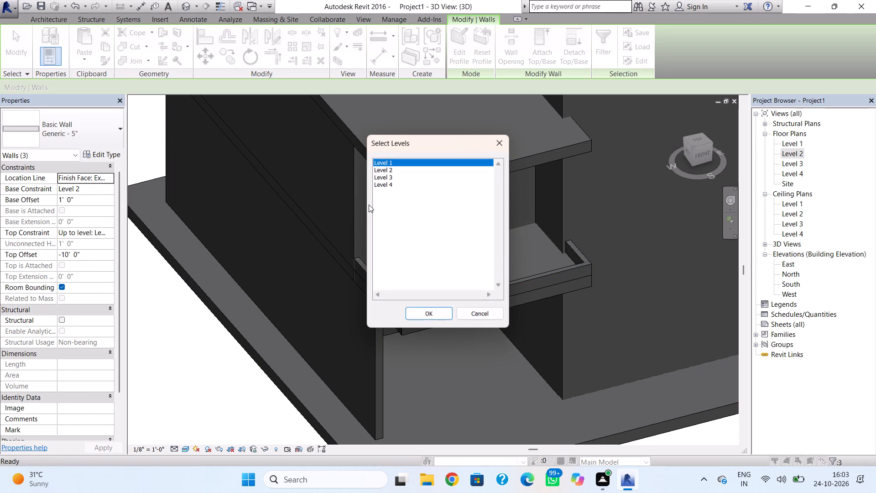
{"action": "left_click", "coordinate": [394, 177]}
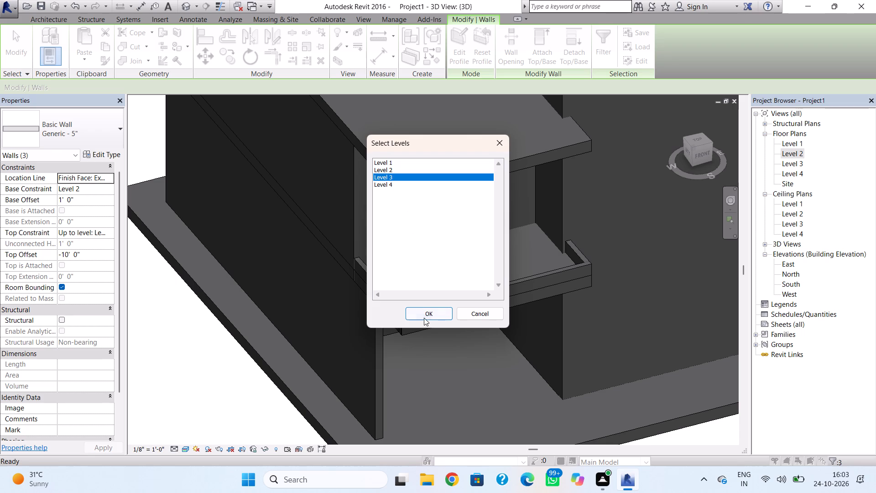
{"action": "left_click", "coordinate": [426, 318]}
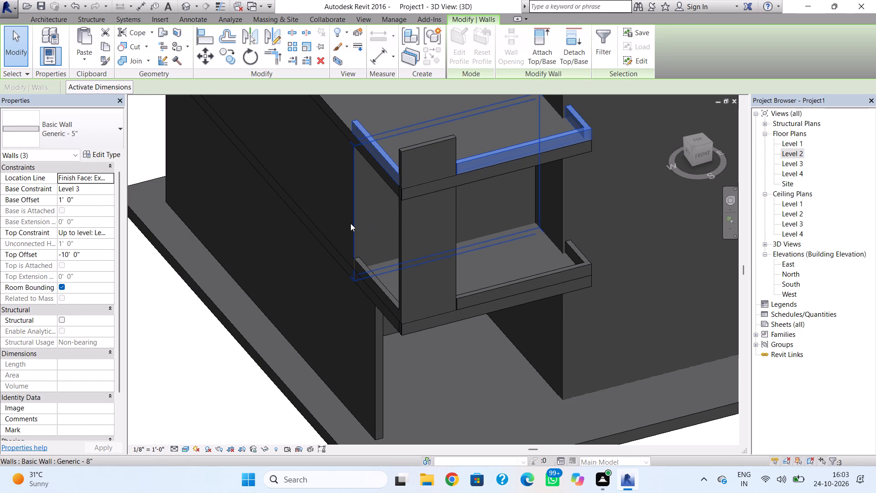
{"action": "key", "text": "Escape"}
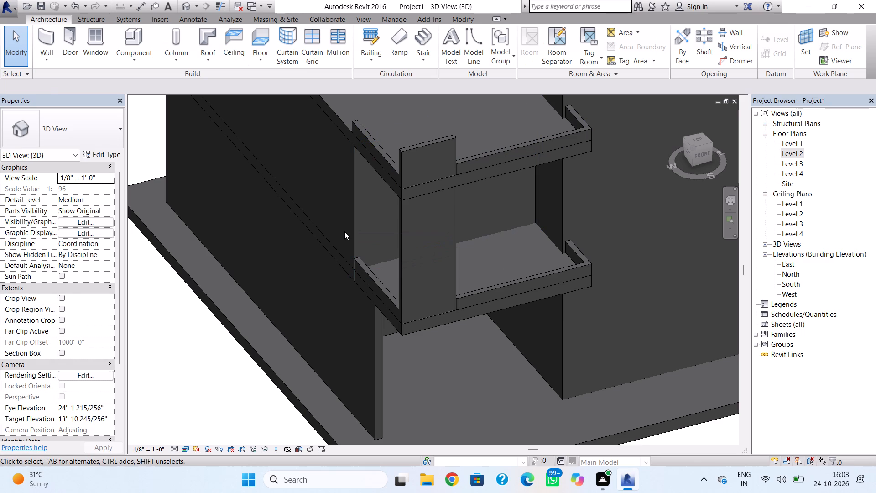
Raise the base of the tall, short wall at the southwest corner to the top of the Level 2 slab.
{"action": "scroll", "coordinate": [344, 231], "scroll_direction": "down", "scroll_amount": 1}
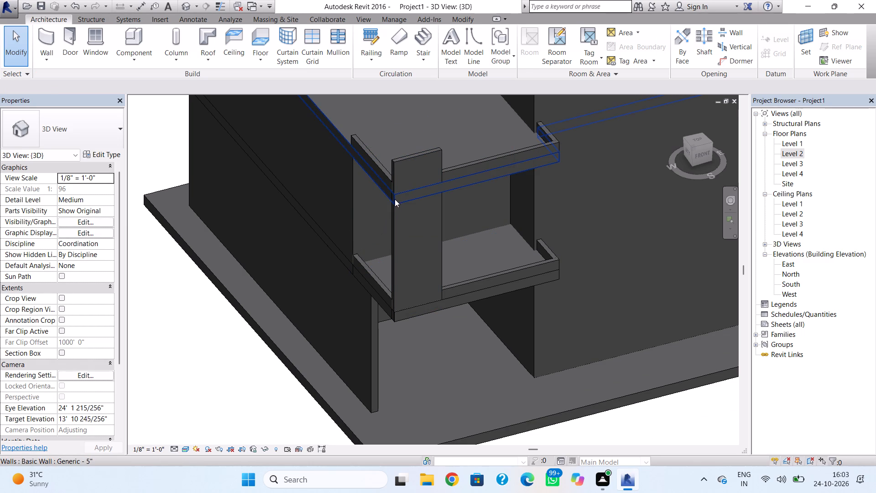
{"action": "scroll", "coordinate": [395, 199], "scroll_direction": "down", "scroll_amount": 1}
{"action": "right_click_drag", "start_coordinate": [395, 195], "coordinate": [452, 182], "text": "shift"}
{"action": "right_click_drag", "start_coordinate": [452, 182], "coordinate": [423, 191], "text": "shift"}
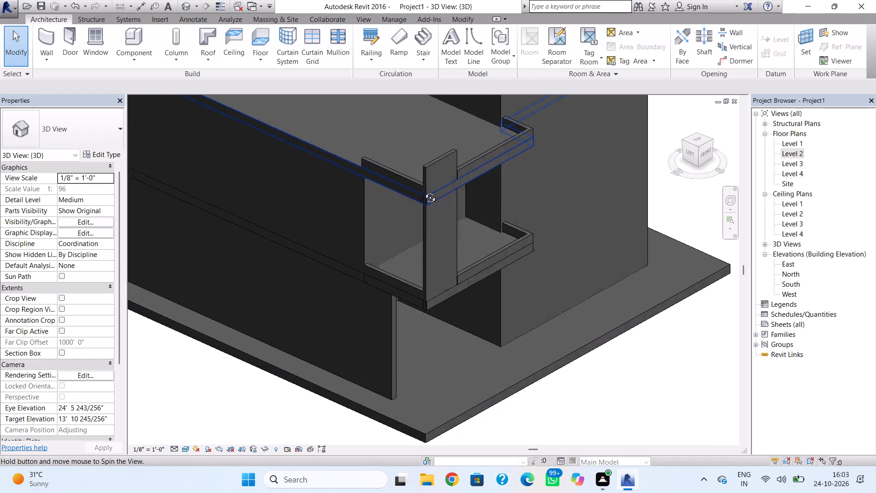
{"action": "right_click_drag", "start_coordinate": [423, 191], "coordinate": [401, 193], "text": "shift"}
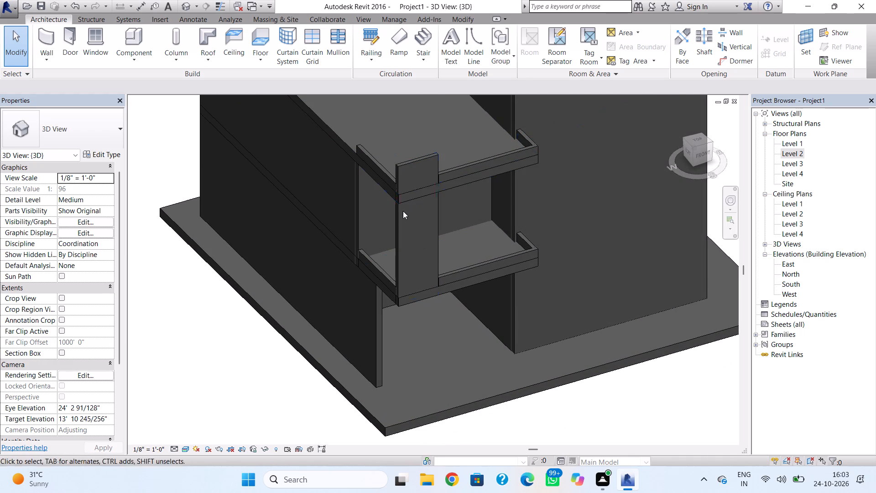
{"action": "scroll", "coordinate": [412, 197], "scroll_direction": "up", "scroll_amount": 4}
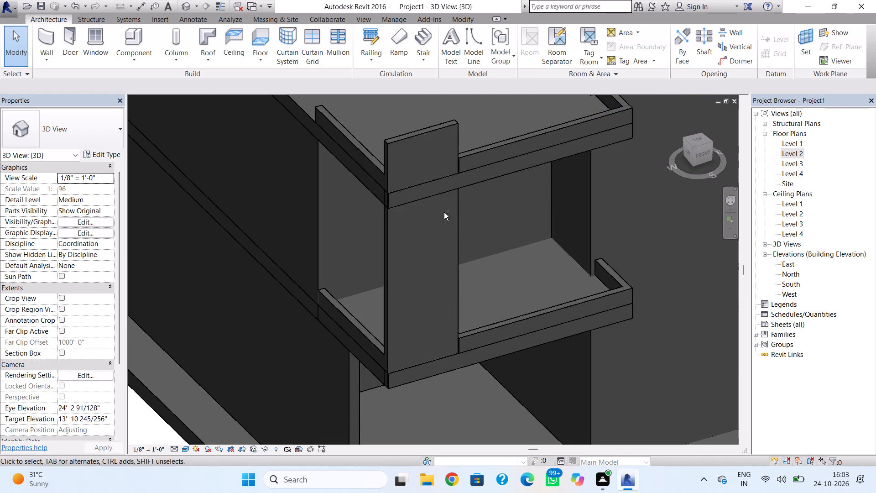
{"action": "right_click_drag", "start_coordinate": [444, 212], "coordinate": [392, 210], "text": "shift"}
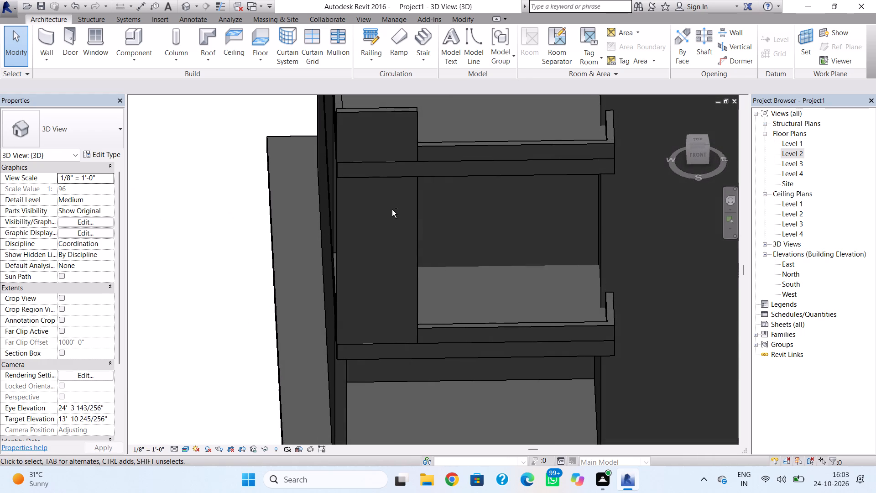
{"action": "left_click", "coordinate": [414, 303]}
{"action": "left_click_drag", "start_coordinate": [375, 358], "coordinate": [379, 343]}
{"action": "left_click", "coordinate": [464, 268]}
In 3D, examine the southwest corner slabs and their low walls together with the whole building from the south.
{"action": "right_click_drag", "start_coordinate": [351, 172], "coordinate": [366, 181], "text": "shift"}
{"action": "scroll", "coordinate": [365, 181], "scroll_direction": "down", "scroll_amount": 2}
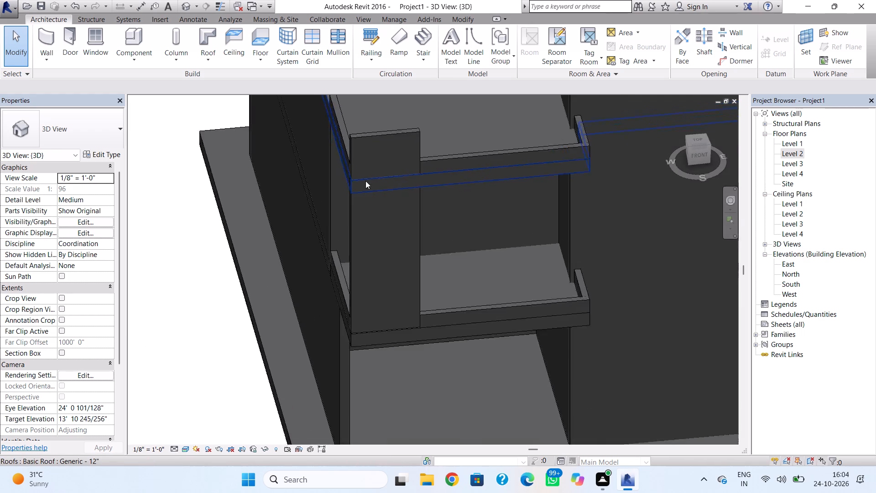
{"action": "scroll", "coordinate": [365, 181], "scroll_direction": "down", "scroll_amount": 2}
{"action": "middle_click_drag", "start_coordinate": [378, 194], "coordinate": [353, 253]}
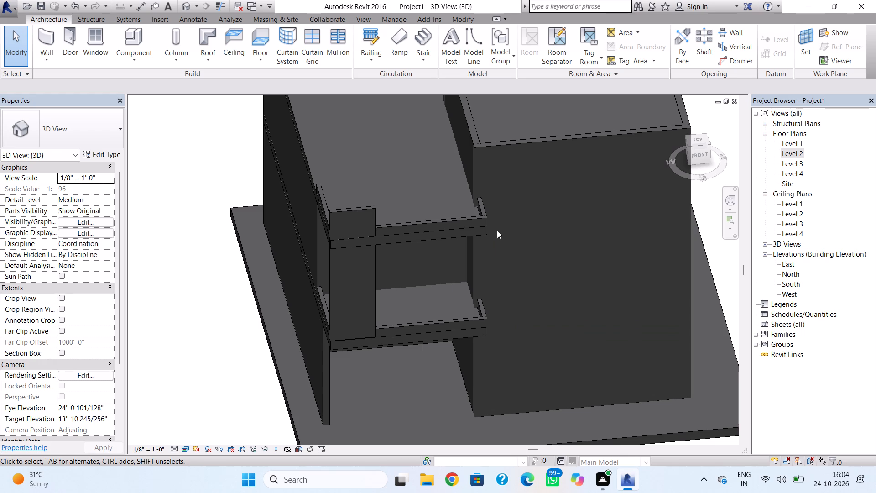
{"action": "scroll", "coordinate": [495, 294], "scroll_direction": "down", "scroll_amount": 2}
{"action": "middle_click_drag", "start_coordinate": [495, 298], "coordinate": [462, 321]}
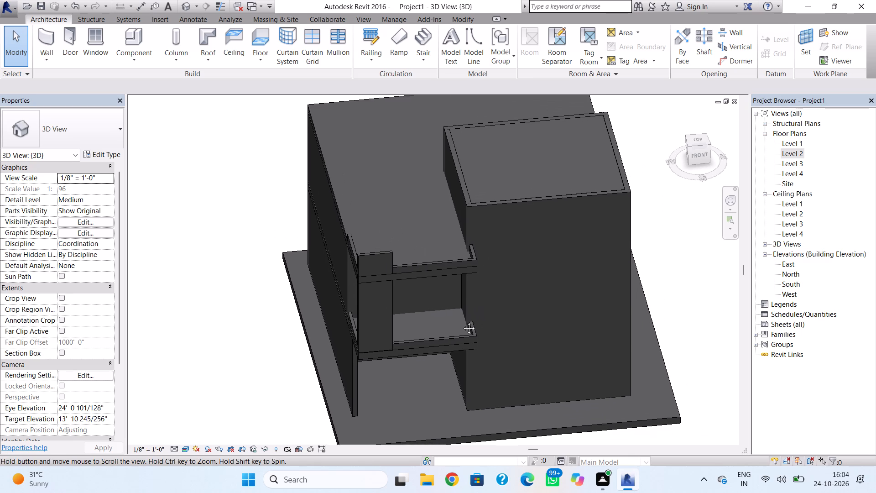
{"action": "middle_click_drag", "start_coordinate": [462, 321], "coordinate": [434, 316]}
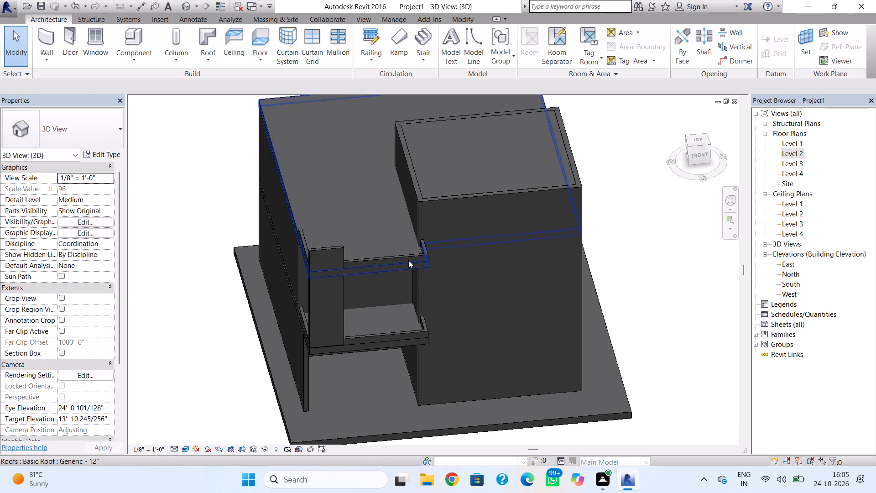
{"action": "right_click_drag", "start_coordinate": [428, 251], "coordinate": [412, 199], "text": "shift"}
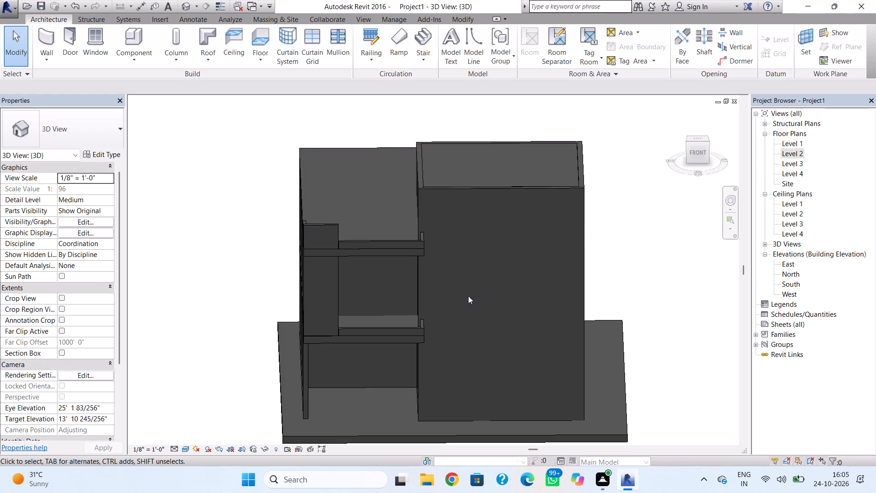
Start a Model In-Place component.
{"action": "left_click", "coordinate": [141, 62]}
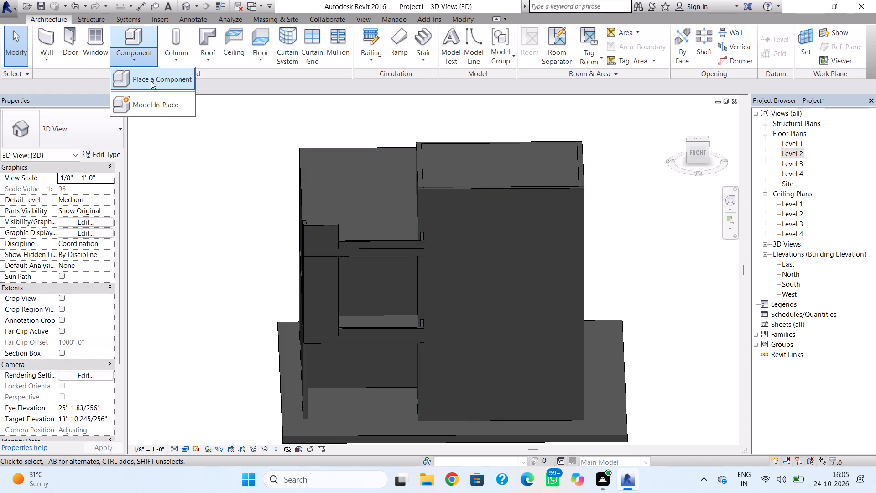
{"action": "left_click", "coordinate": [160, 100]}
Save the project in Documents as REVIT INTERNSHIP 15.
{"action": "left_click", "coordinate": [385, 210]}
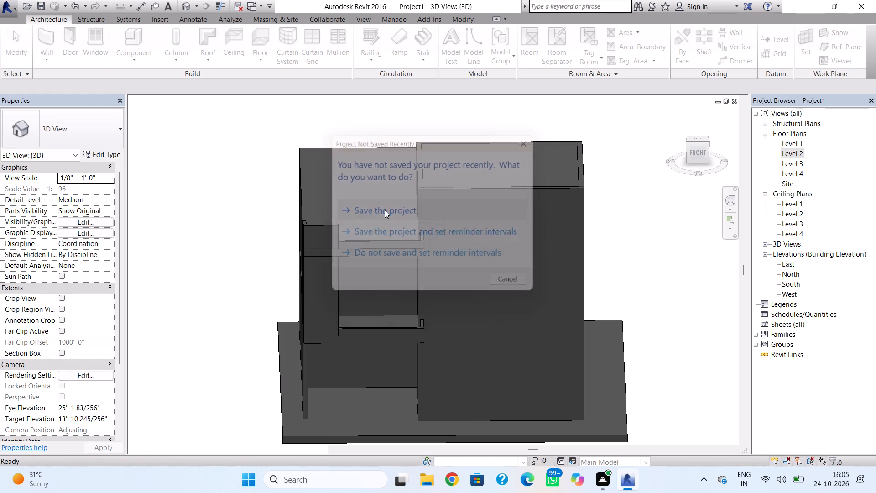
{"action": "key", "text": "BackSpace"}
{"action": "key", "text": "BackSpace"}
{"action": "key", "text": "BackSpace"}
{"action": "key", "text": "BackSpace"}
{"action": "key", "text": "BackSpace"}
{"action": "key", "text": "BackSpace"}
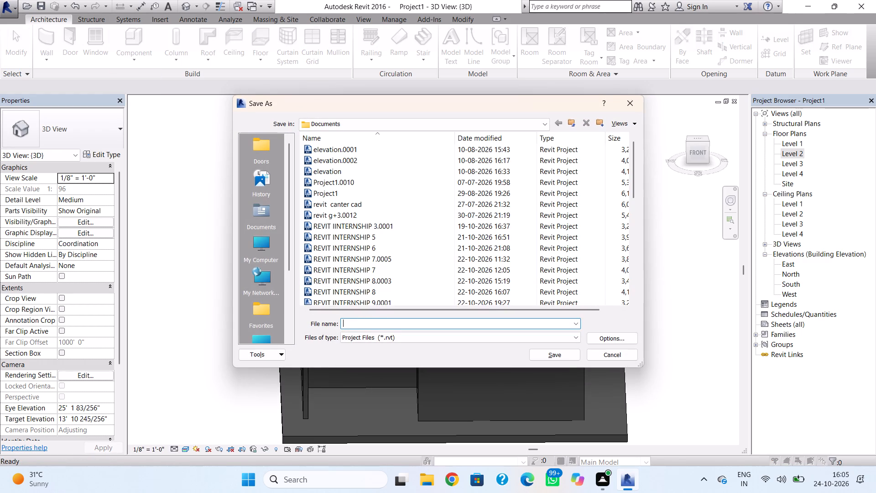
{"action": "type", "text": "REVIT"}
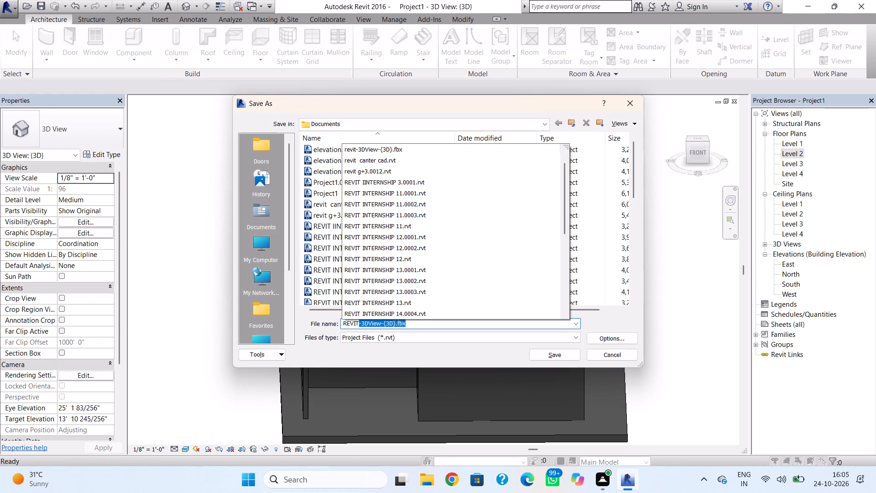
{"action": "key", "text": "space"}
{"action": "type", "text": "INTERNSHIP"}
{"action": "key", "text": "space"}
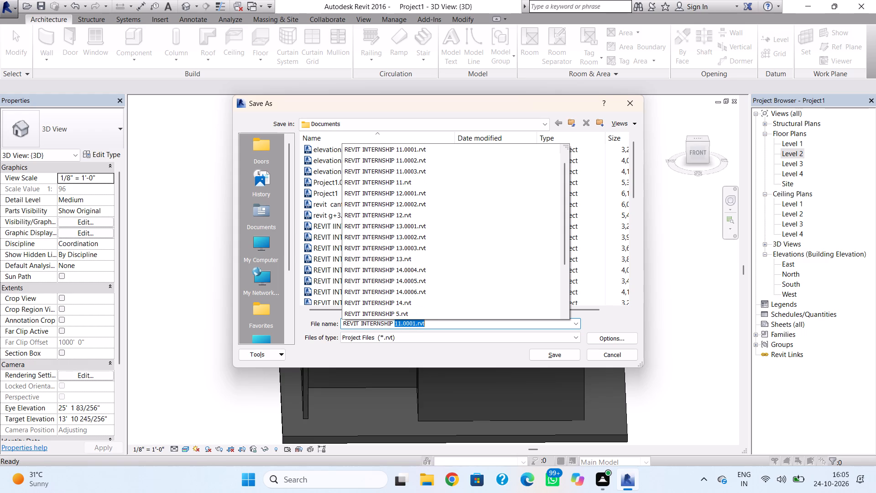
{"action": "type", "text": "15"}
{"action": "key", "text": "BackSpace"}
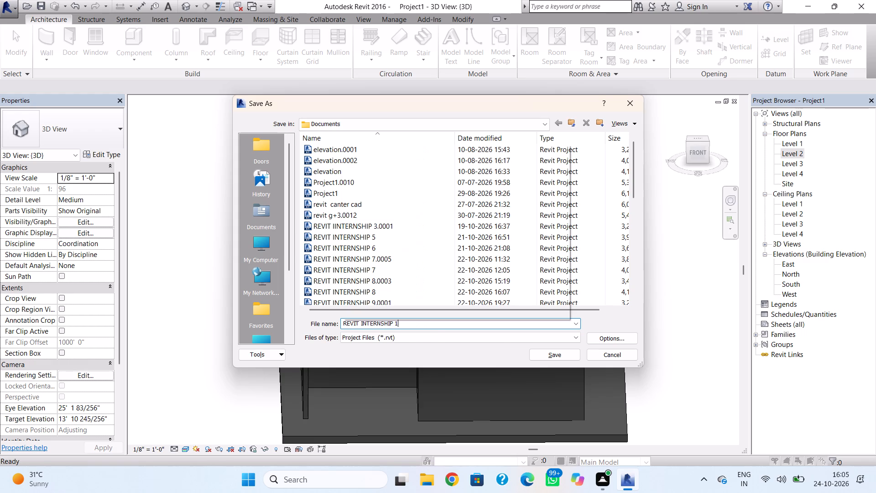
{"action": "key", "text": "4"}
{"action": "key", "text": "BackSpace"}
{"action": "key", "text": "5"}
{"action": "key", "text": "BackSpace"}
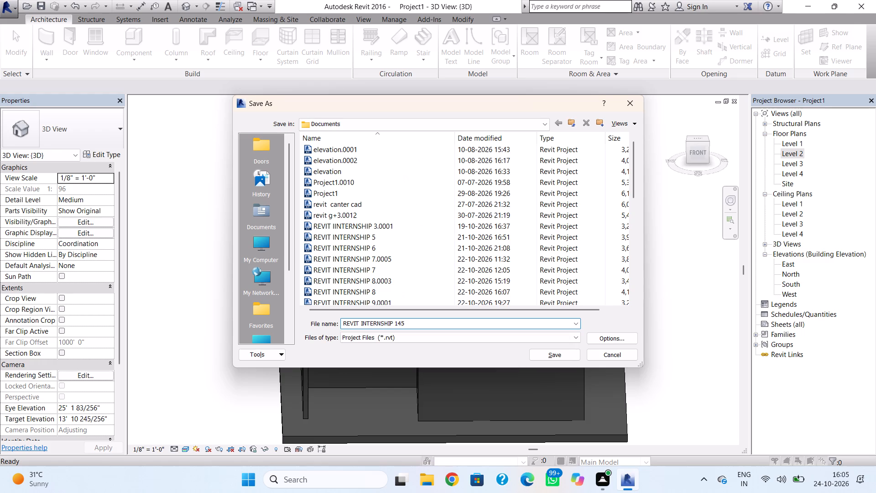
{"action": "key", "text": "BackSpace"}
{"action": "key", "text": "5"}
{"action": "left_click", "coordinate": [568, 352]}
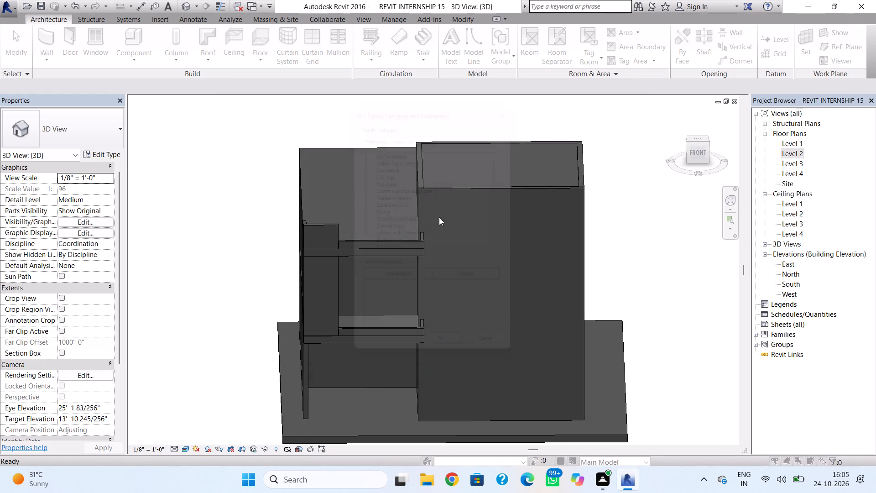
Assign the in-place component to the Walls family category.
{"action": "scroll", "coordinate": [439, 213], "scroll_direction": "down", "scroll_amount": 14}
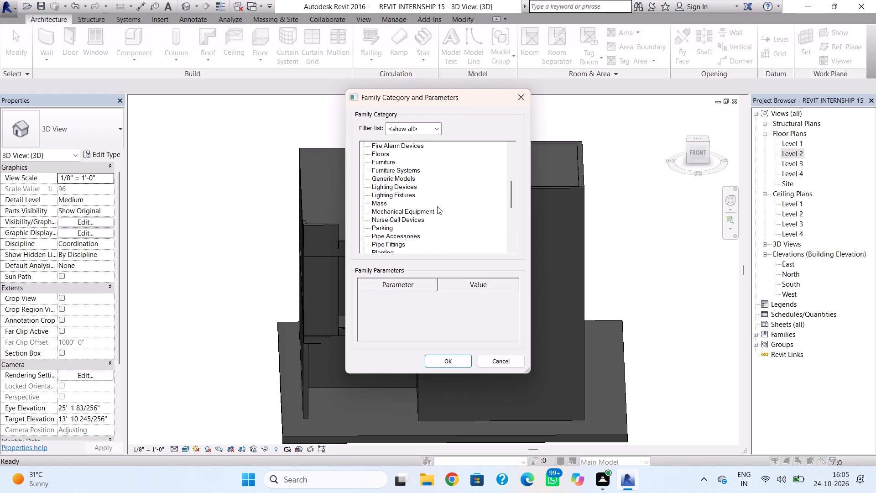
{"action": "scroll", "coordinate": [437, 206], "scroll_direction": "down", "scroll_amount": 18}
{"action": "scroll", "coordinate": [437, 209], "scroll_direction": "down", "scroll_amount": 6}
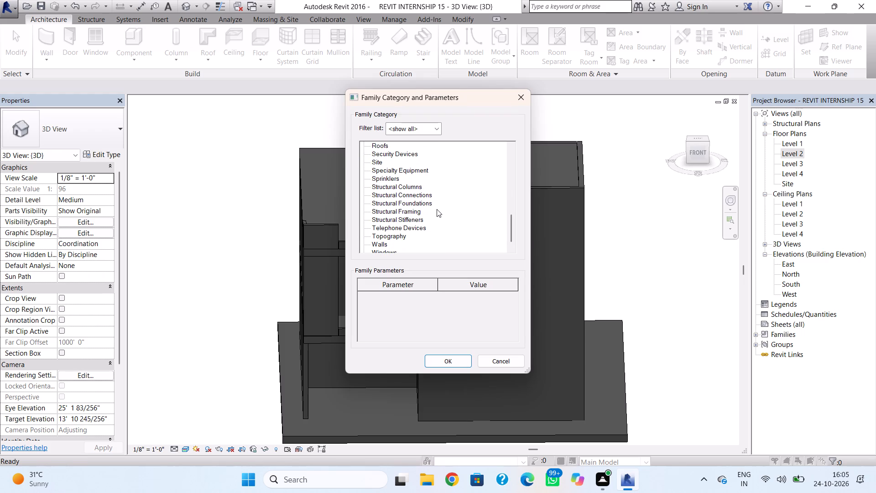
{"action": "scroll", "coordinate": [437, 209], "scroll_direction": "down", "scroll_amount": 7}
{"action": "left_click", "coordinate": [381, 236]}
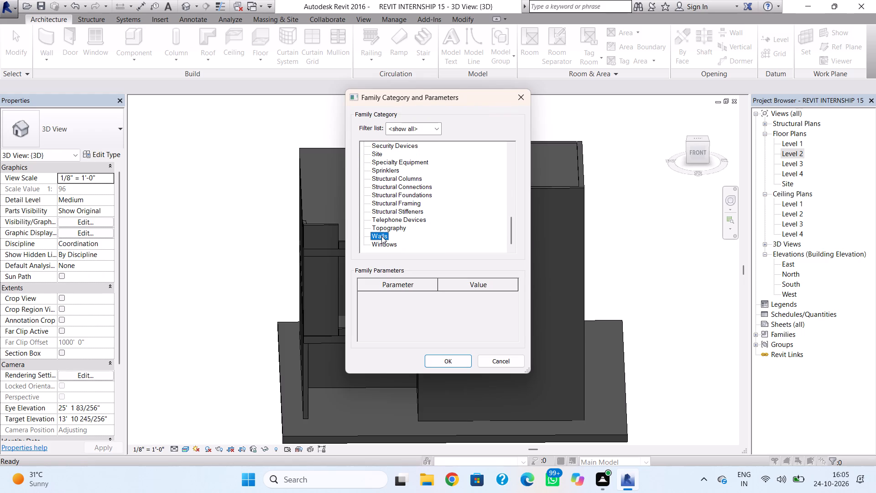
{"action": "left_click", "coordinate": [444, 358]}
{"action": "left_click", "coordinate": [443, 262]}
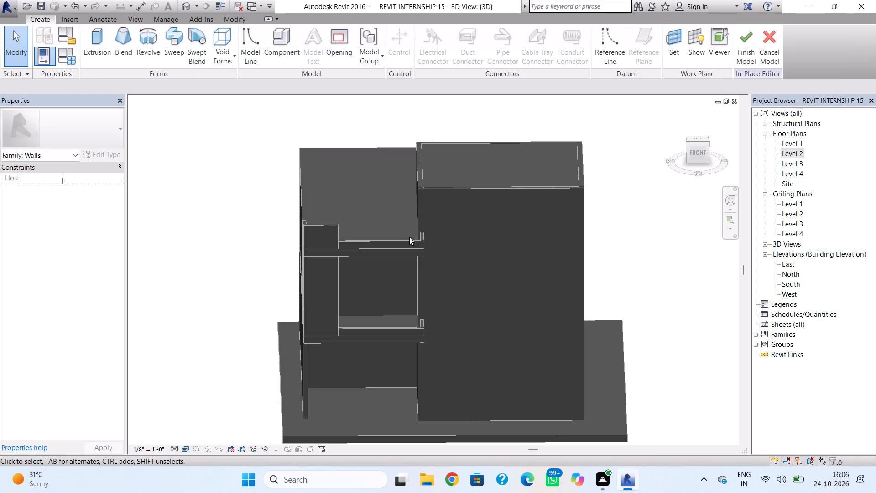
Start an Extrusion and pick the south face of the tall block's front wall as its work plane.
{"action": "left_click", "coordinate": [697, 153]}
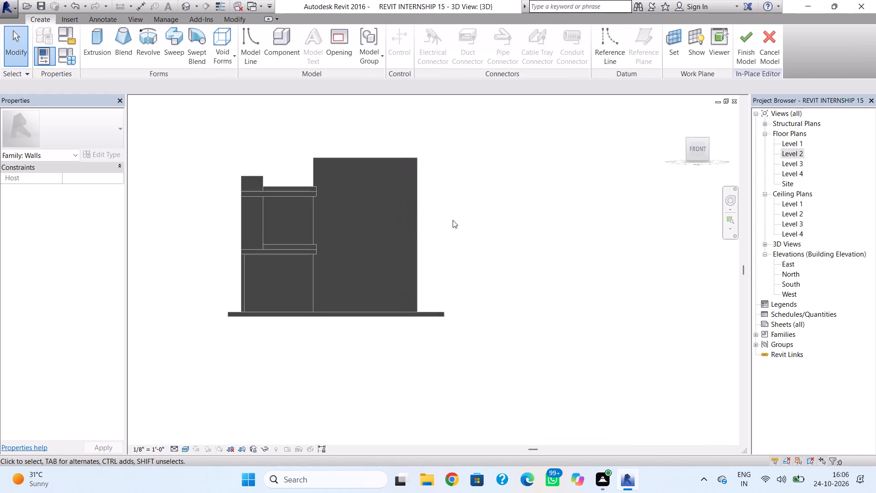
{"action": "scroll", "coordinate": [420, 221], "scroll_direction": "up", "scroll_amount": 4}
{"action": "middle_click_drag", "start_coordinate": [420, 221], "coordinate": [418, 228]}
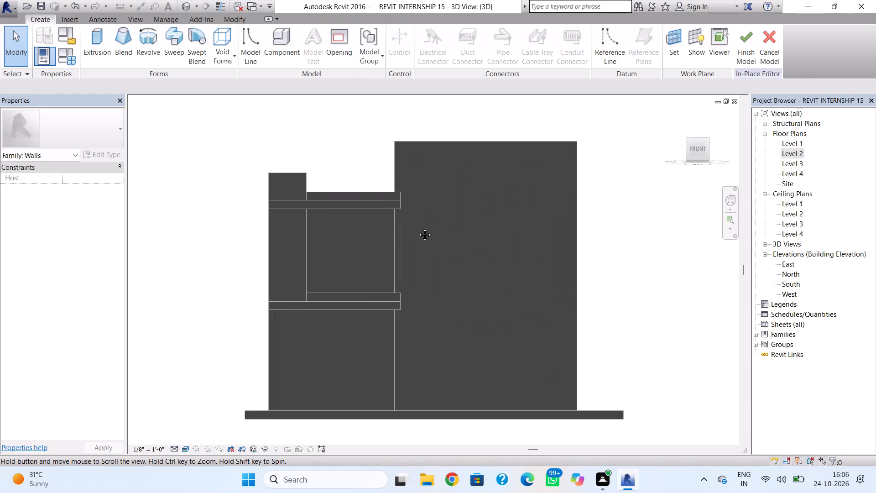
{"action": "middle_click_drag", "start_coordinate": [418, 228], "coordinate": [414, 234]}
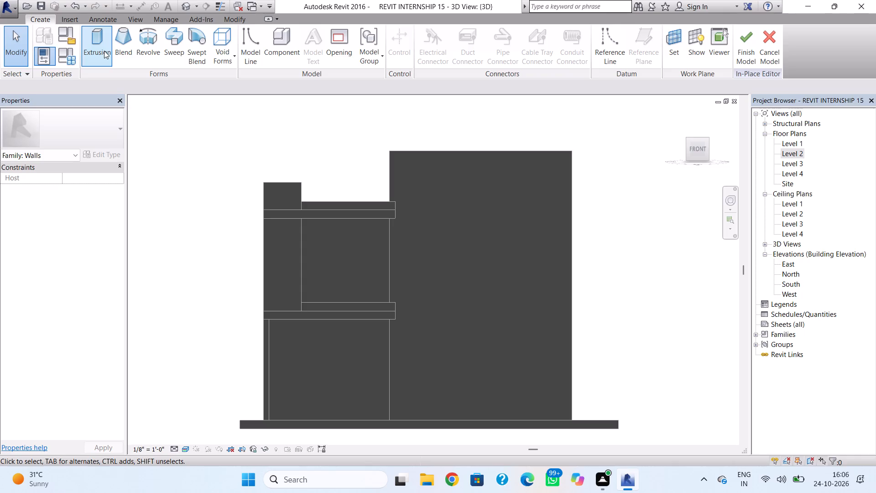
{"action": "left_click", "coordinate": [101, 46]}
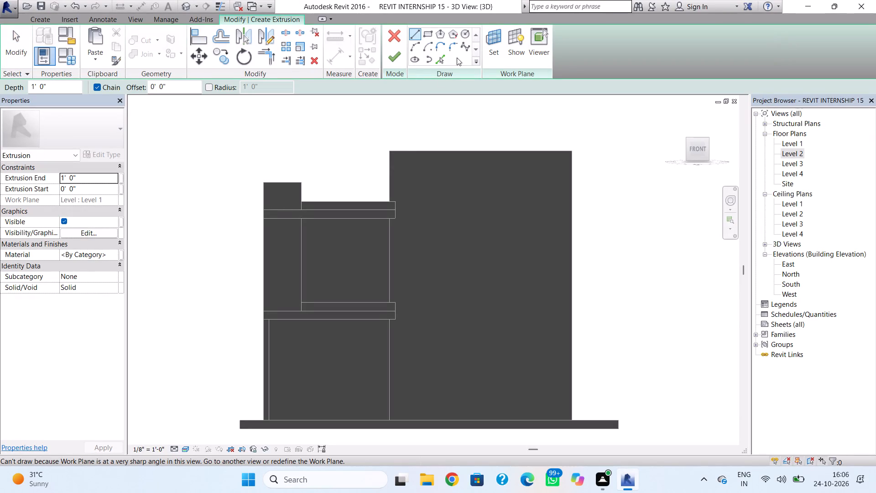
{"action": "left_click", "coordinate": [489, 44]}
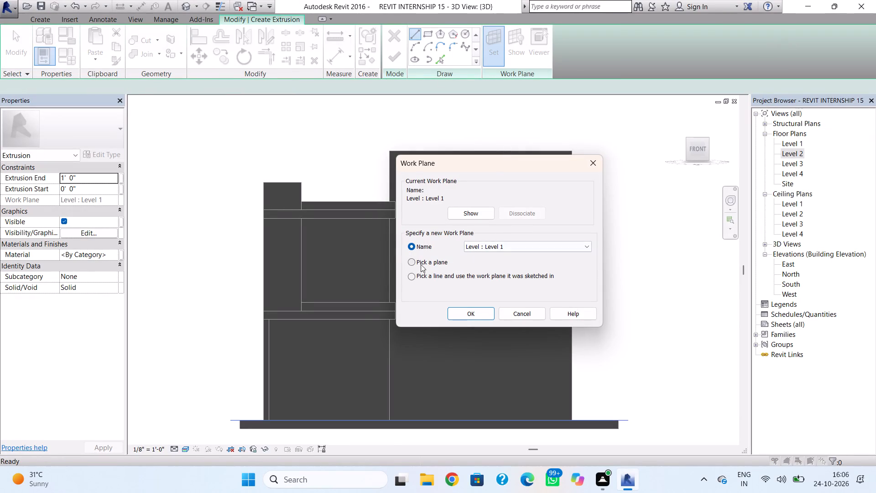
{"action": "left_click", "coordinate": [407, 261]}
{"action": "left_click", "coordinate": [412, 263]}
{"action": "left_click", "coordinate": [460, 313]}
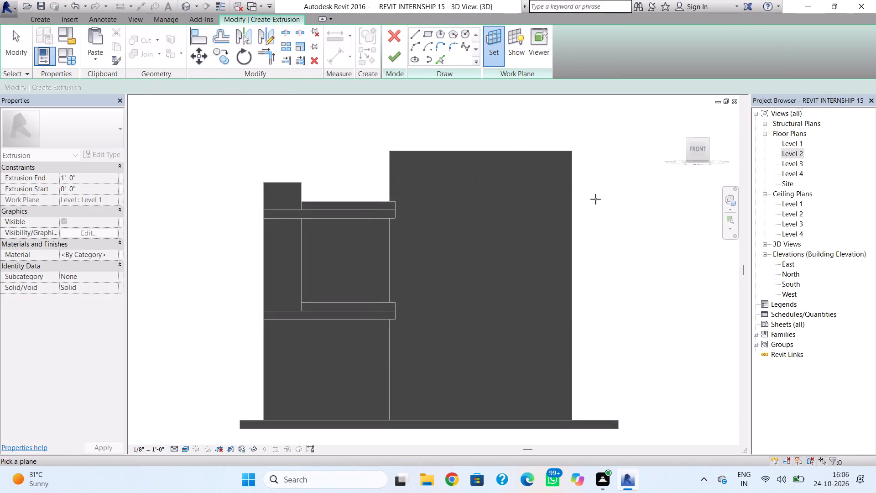
{"action": "right_click_drag", "start_coordinate": [593, 202], "coordinate": [575, 245], "text": "shift"}
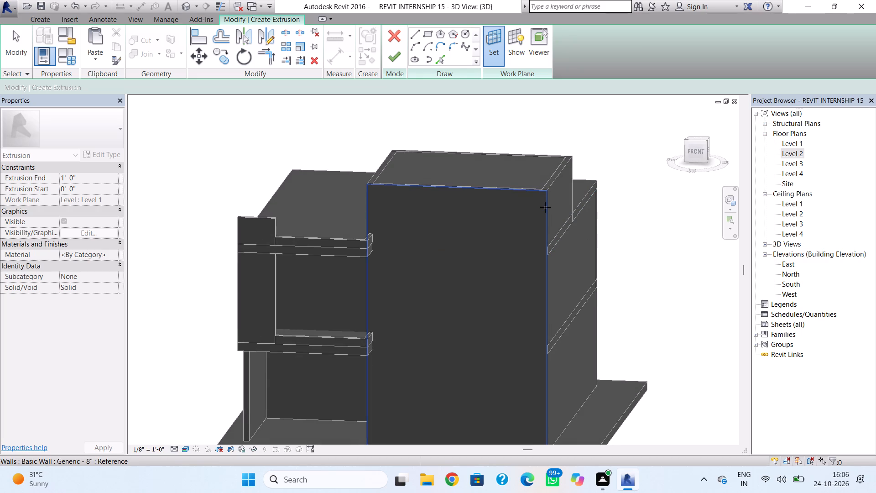
{"action": "left_click", "coordinate": [545, 207]}
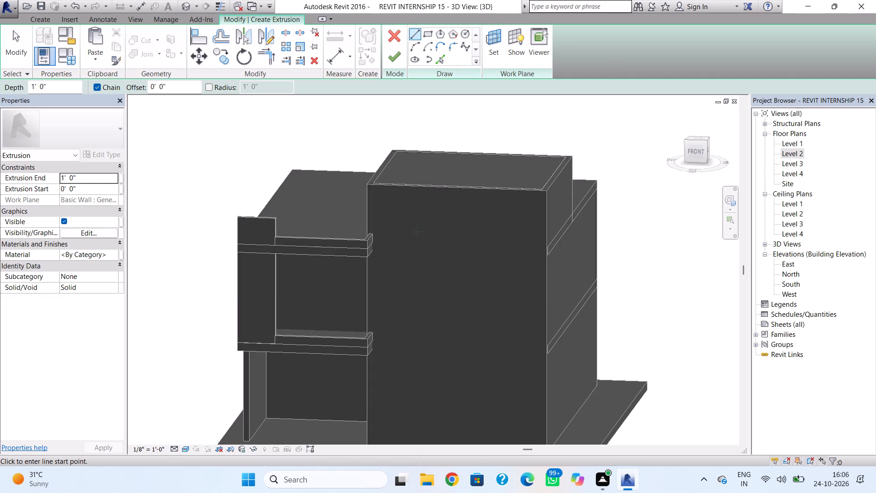
Sketch the profile's outer edges: about 21'-8" across just below the wall's top, and about 31'-4" down its east edge to the ground.
{"action": "right_click_drag", "start_coordinate": [423, 238], "coordinate": [447, 217], "text": "shift"}
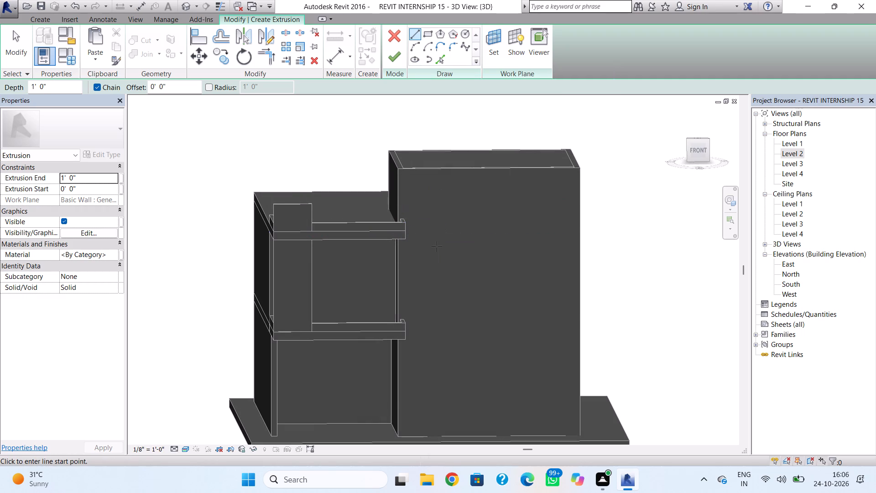
{"action": "right_click_drag", "start_coordinate": [437, 246], "coordinate": [430, 226], "text": "shift"}
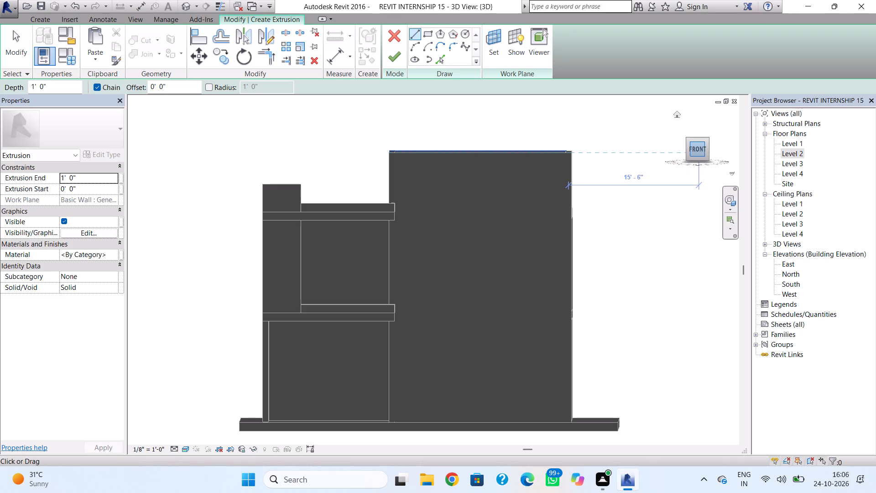
{"action": "left_click", "coordinate": [698, 150]}
{"action": "scroll", "coordinate": [515, 231], "scroll_direction": "up", "scroll_amount": 2}
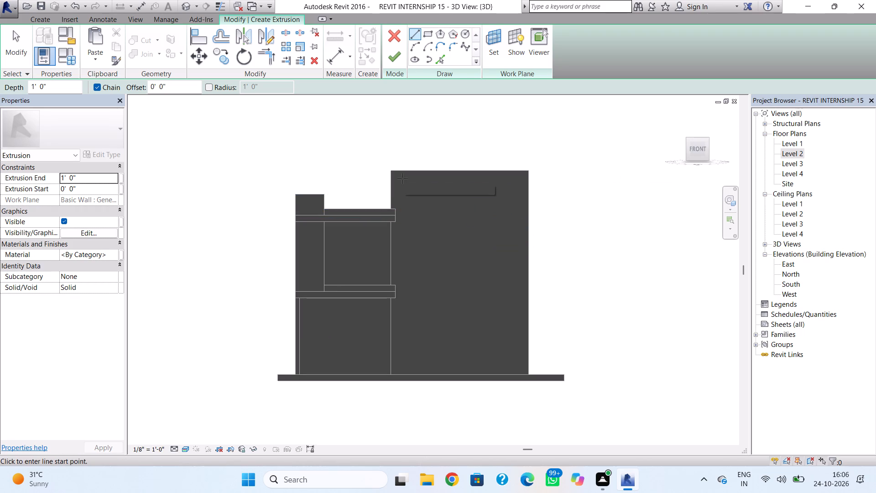
{"action": "scroll", "coordinate": [401, 179], "scroll_direction": "up", "scroll_amount": 2}
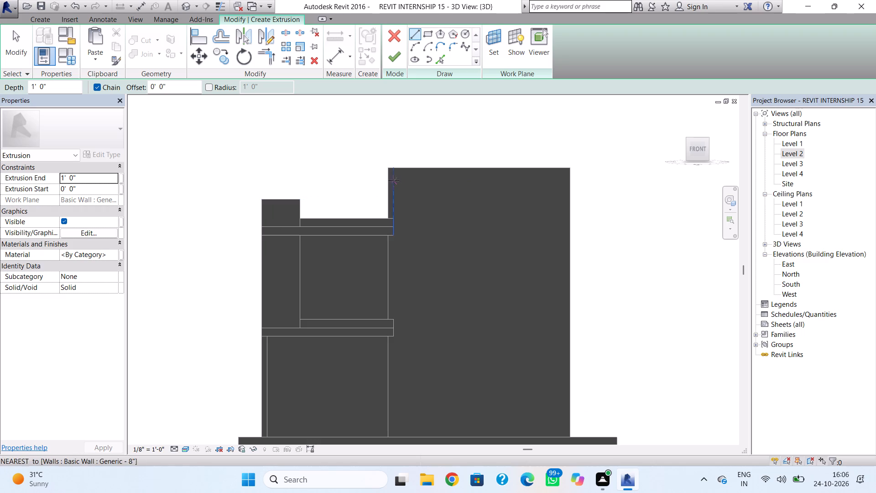
{"action": "scroll", "coordinate": [390, 177], "scroll_direction": "up", "scroll_amount": 3}
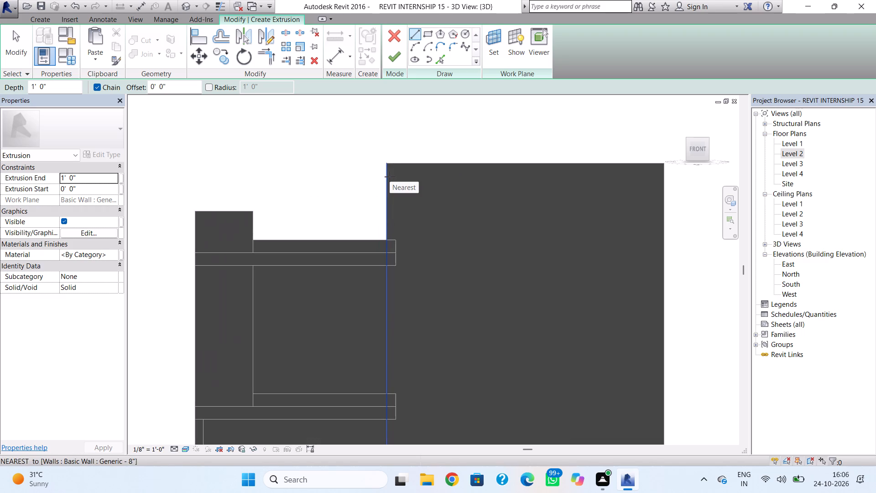
{"action": "left_click", "coordinate": [386, 172]}
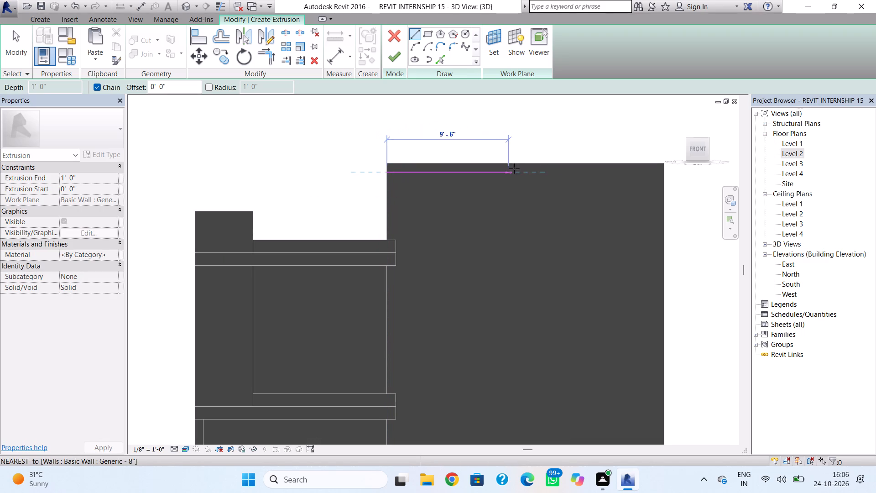
{"action": "left_click", "coordinate": [666, 172]}
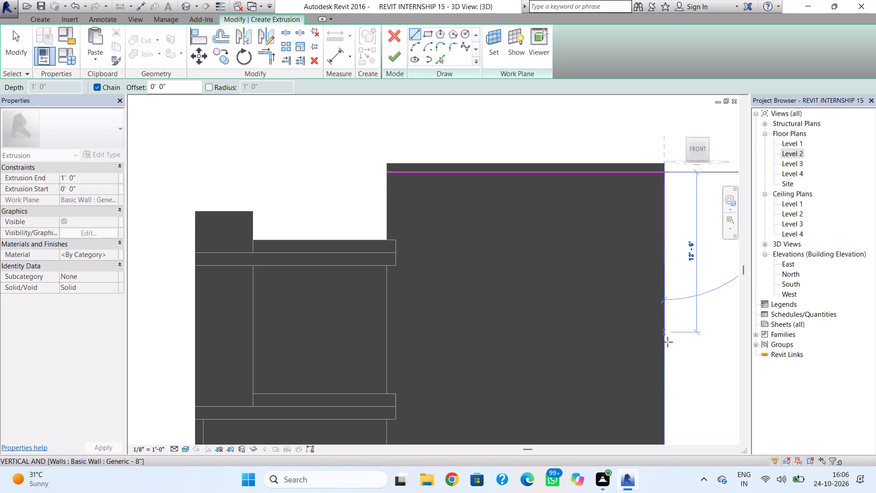
{"action": "scroll", "coordinate": [672, 359], "scroll_direction": "down", "scroll_amount": 1}
{"action": "middle_click_drag", "start_coordinate": [672, 359], "coordinate": [658, 307]}
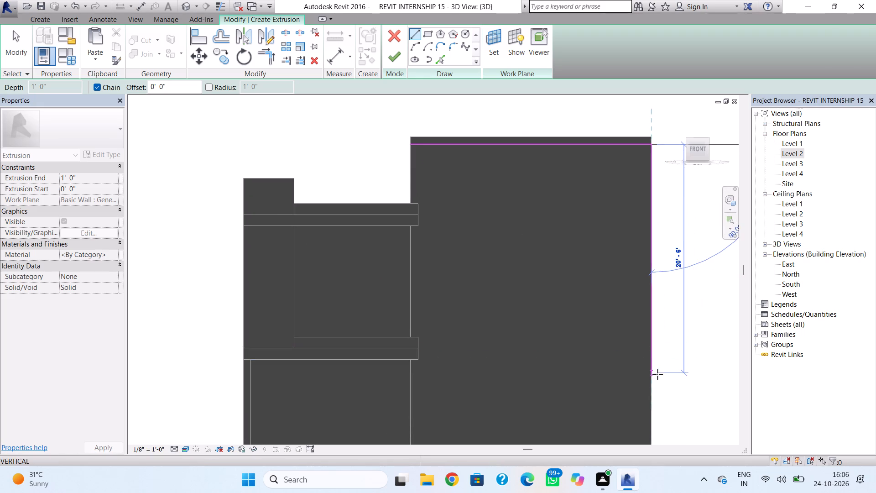
{"action": "middle_click_drag", "start_coordinate": [654, 371], "coordinate": [636, 304]}
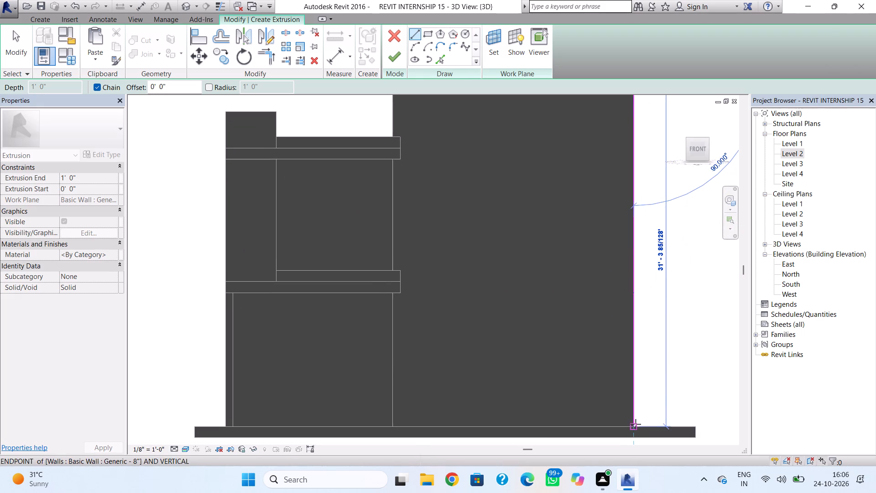
{"action": "left_click", "coordinate": [636, 424]}
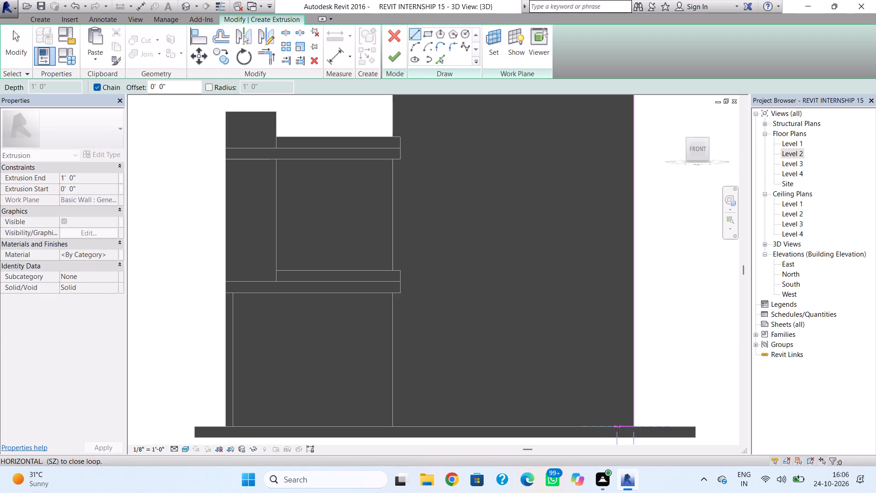
Close the inverted-L profile with a short base, an inner vertical line about 30' long, and an inner horizontal line to the wall's west edge.
{"action": "left_click", "coordinate": [618, 428]}
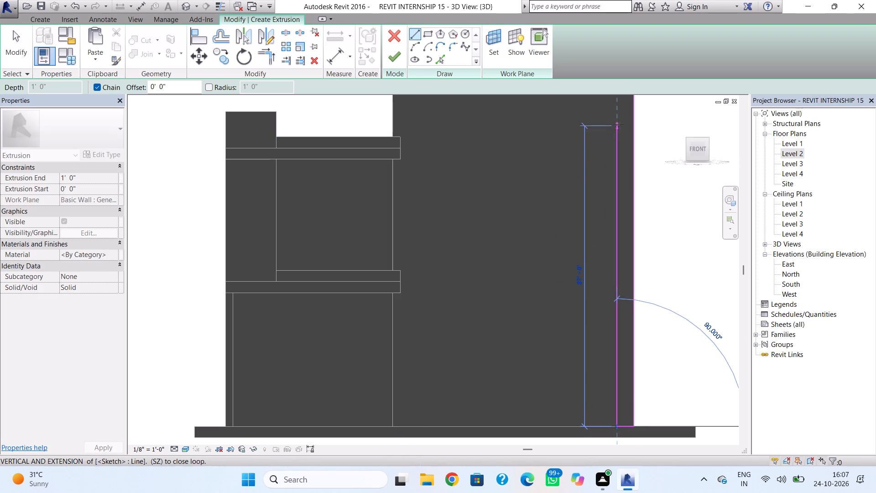
{"action": "middle_click_drag", "start_coordinate": [609, 177], "coordinate": [611, 265]}
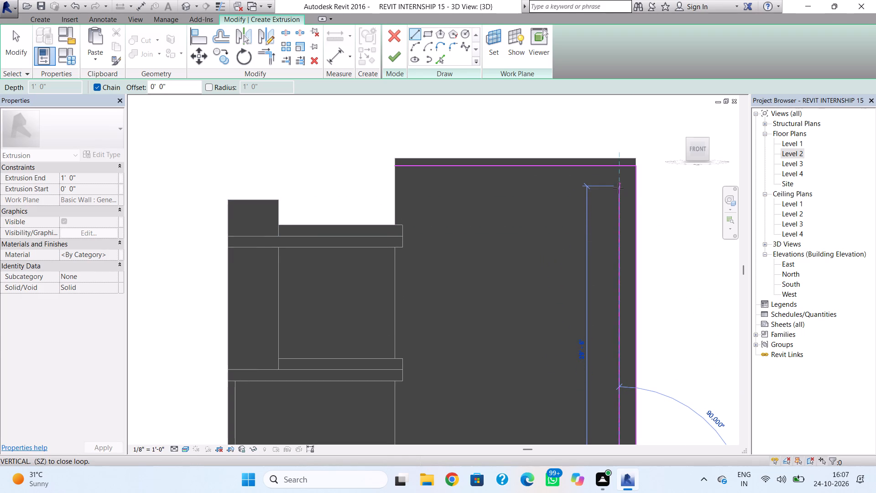
{"action": "left_click", "coordinate": [619, 182]}
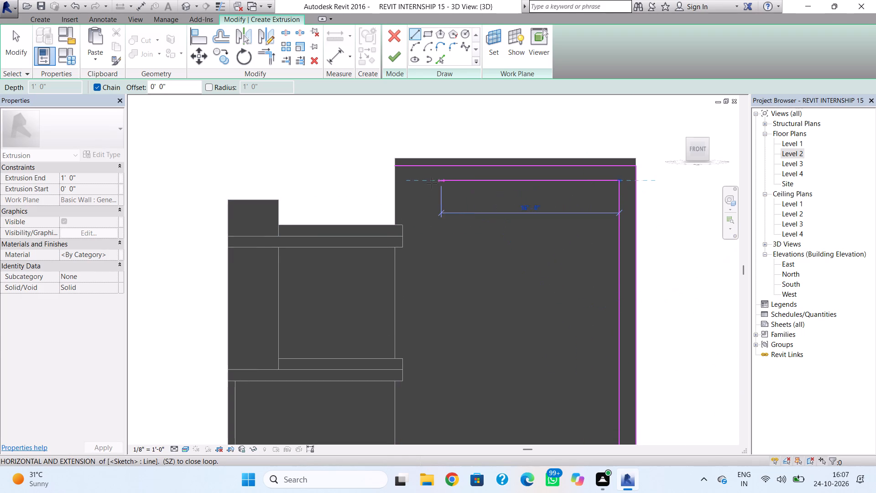
{"action": "left_click", "coordinate": [393, 185]}
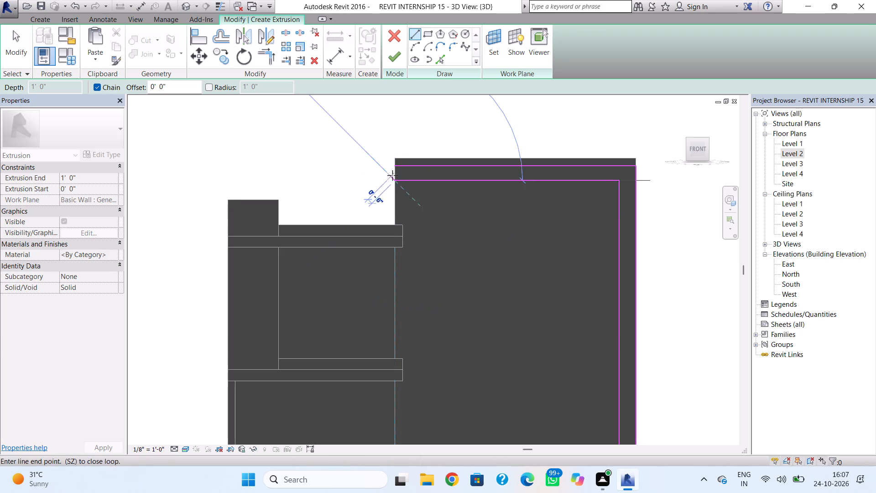
{"action": "left_click", "coordinate": [392, 168]}
{"action": "key", "text": "Escape"}
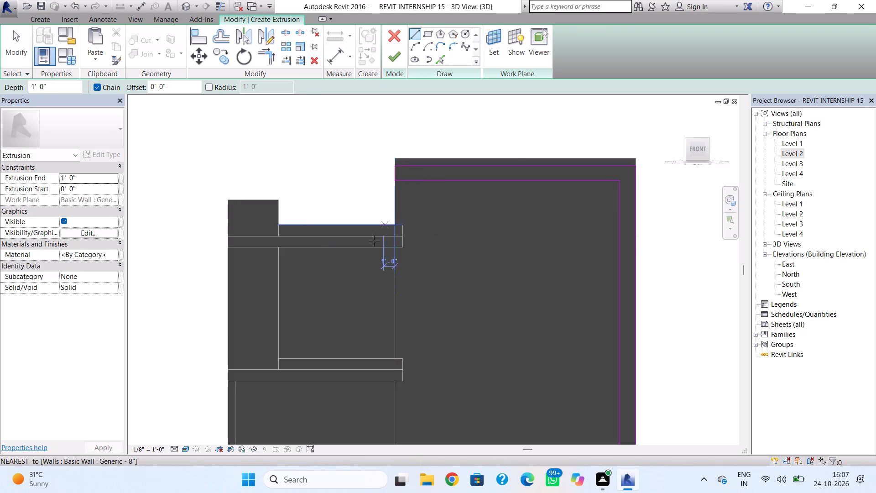
Widen both legs of the inverted-L profile by nudging the inner vertical line west and the inner horizontal line down.
{"action": "right_click_drag", "start_coordinate": [372, 248], "coordinate": [359, 262], "text": "shift"}
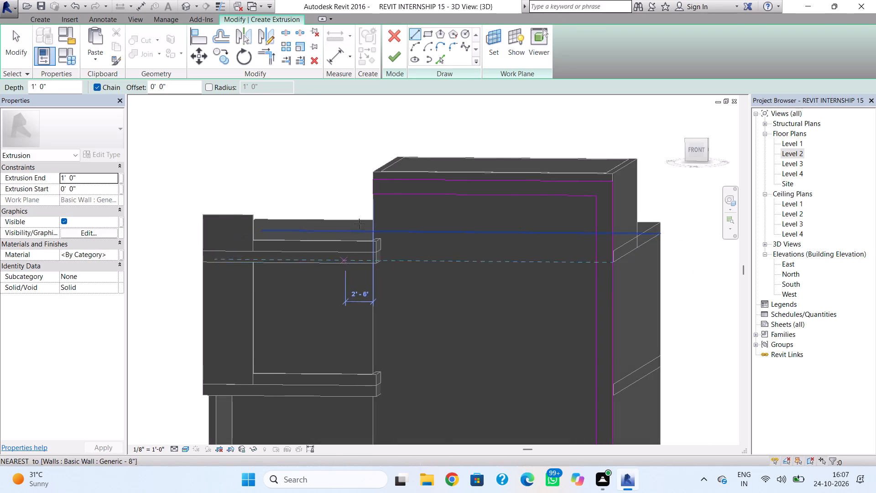
{"action": "scroll", "coordinate": [519, 301], "scroll_direction": "down", "scroll_amount": 1}
{"action": "middle_click_drag", "start_coordinate": [526, 298], "coordinate": [526, 251]}
{"action": "right_click_drag", "start_coordinate": [548, 239], "coordinate": [563, 228], "text": "shift"}
{"action": "key", "text": "Escape"}
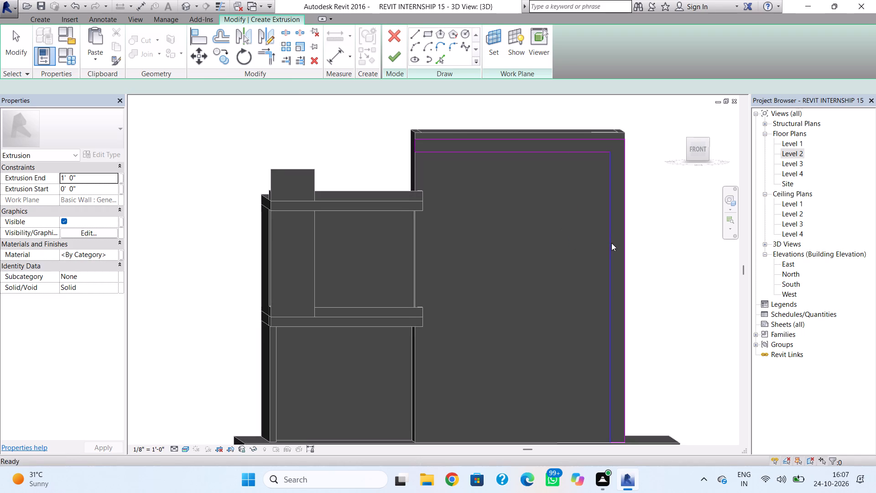
{"action": "left_click", "coordinate": [611, 243]}
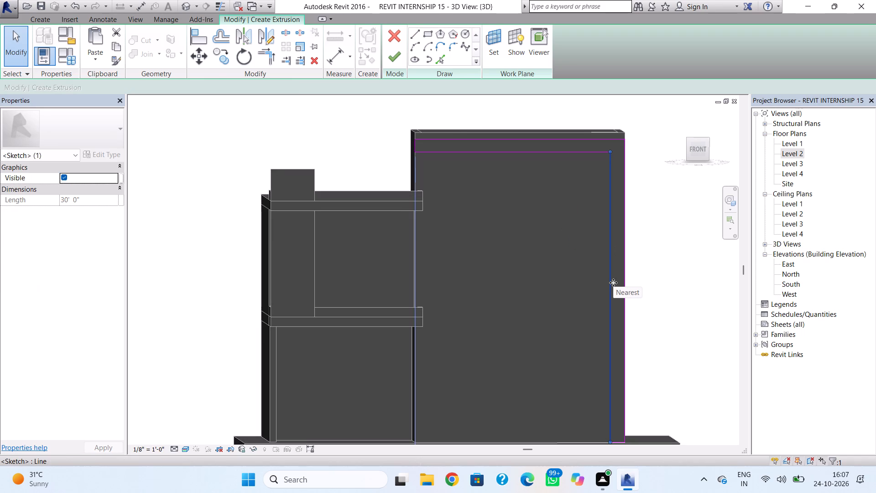
{"action": "key", "text": "Left"}
{"action": "key", "text": "Left"}
{"action": "key", "text": "Left"}
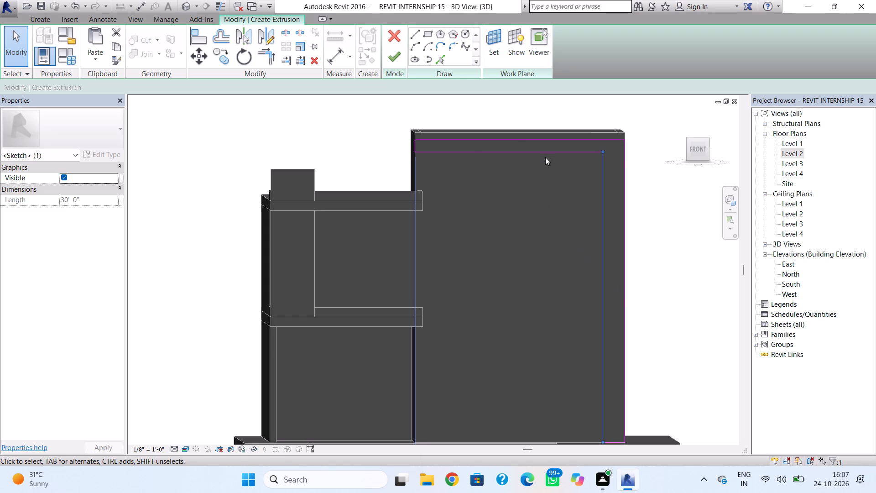
{"action": "left_click", "coordinate": [544, 152]}
{"action": "key", "text": "Down"}
{"action": "key", "text": "Down"}
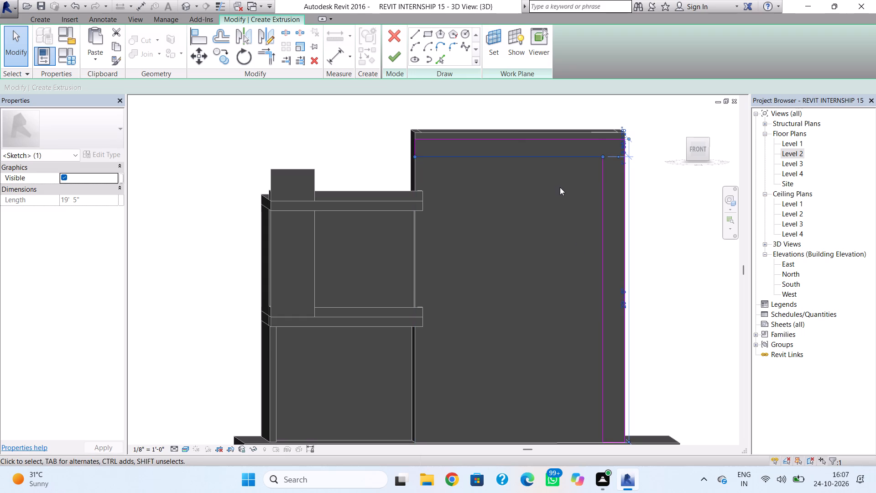
{"action": "left_click", "coordinate": [560, 187]}
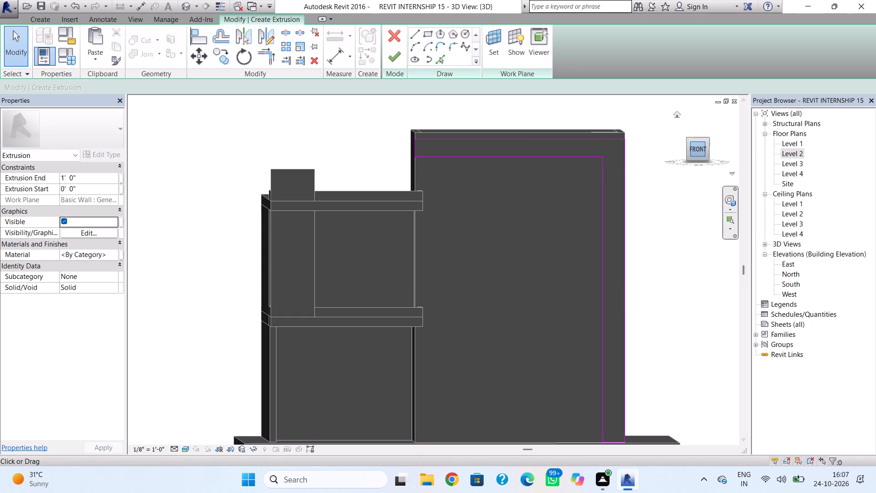
In the front view, sketch a narrow middle post about 29'-6" tall, from the inner horizontal line to the ground, about 7' west of the inner vertical line.
{"action": "left_click", "coordinate": [704, 152]}
{"action": "scroll", "coordinate": [547, 278], "scroll_direction": "up", "scroll_amount": 3}
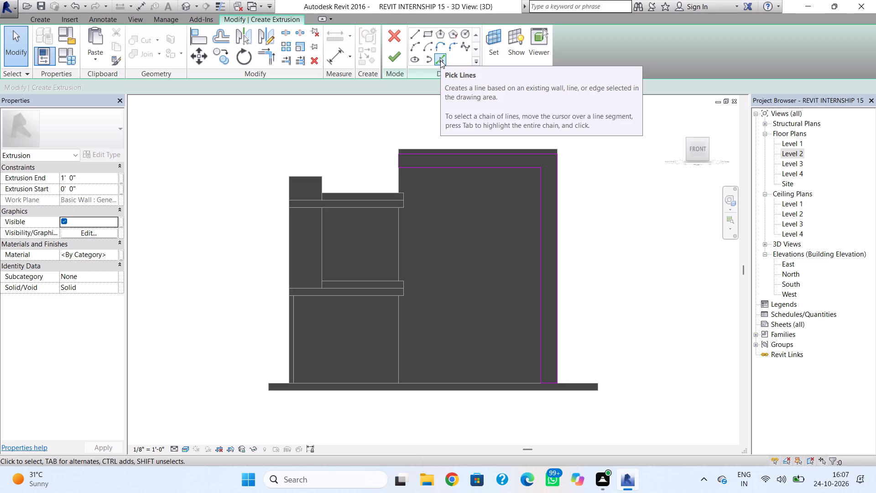
{"action": "left_click", "coordinate": [417, 39]}
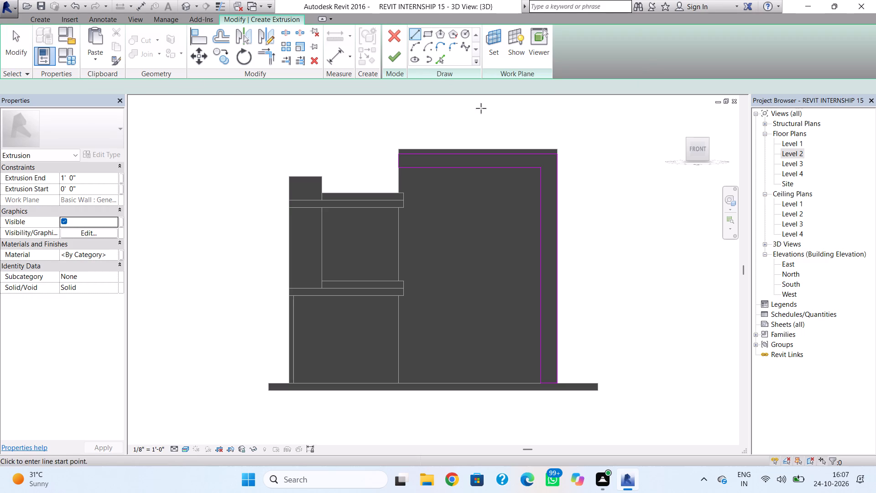
{"action": "left_click", "coordinate": [490, 168]}
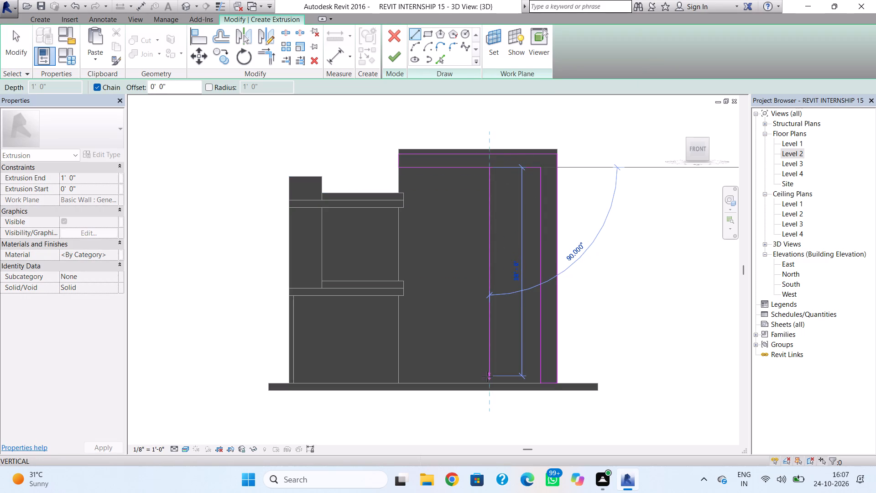
{"action": "left_click", "coordinate": [490, 383]}
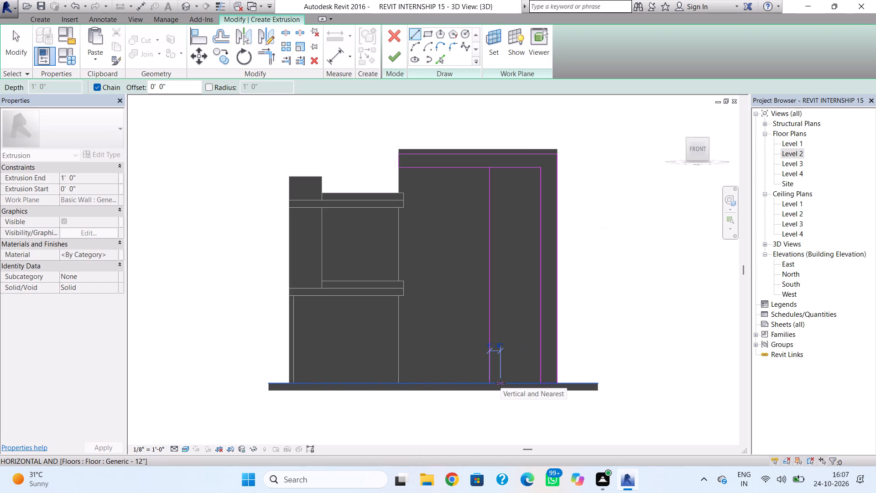
{"action": "left_click", "coordinate": [501, 383]}
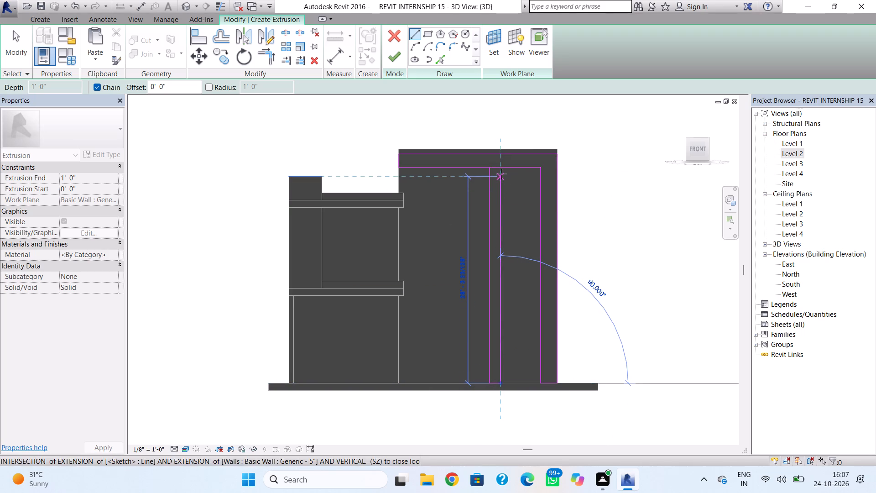
{"action": "left_click", "coordinate": [501, 172]}
{"action": "key", "text": "Escape"}
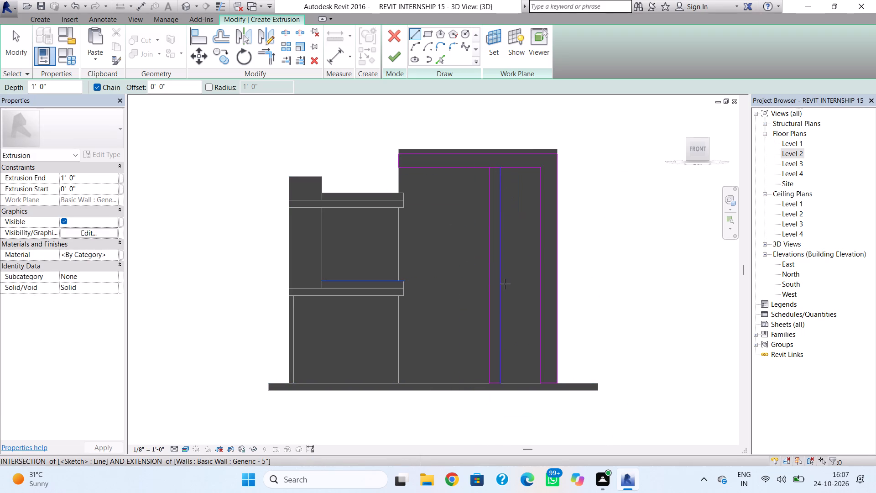
{"action": "key", "text": "Escape"}
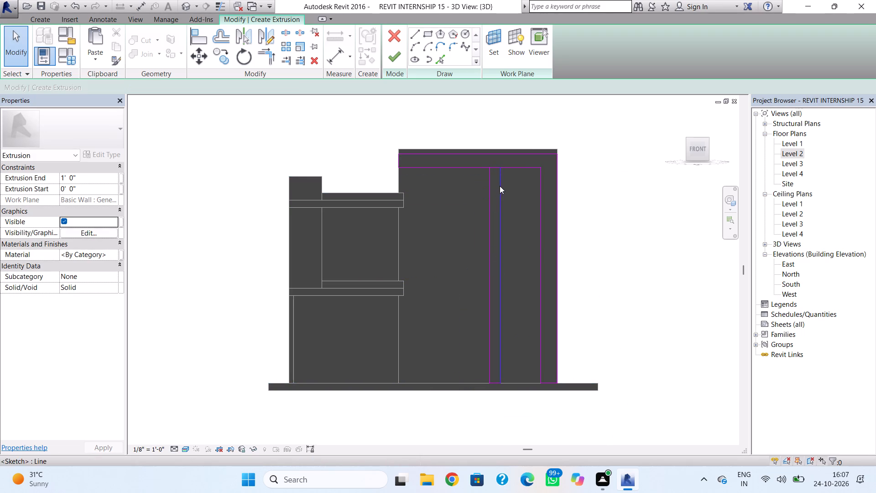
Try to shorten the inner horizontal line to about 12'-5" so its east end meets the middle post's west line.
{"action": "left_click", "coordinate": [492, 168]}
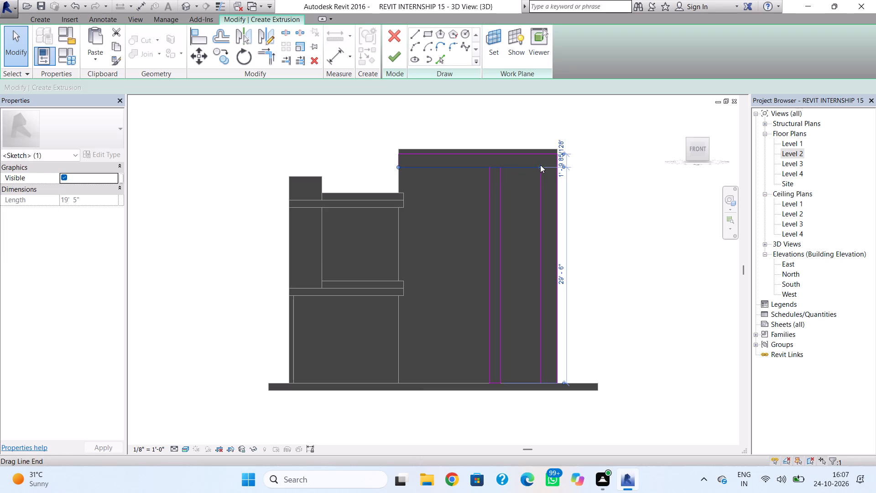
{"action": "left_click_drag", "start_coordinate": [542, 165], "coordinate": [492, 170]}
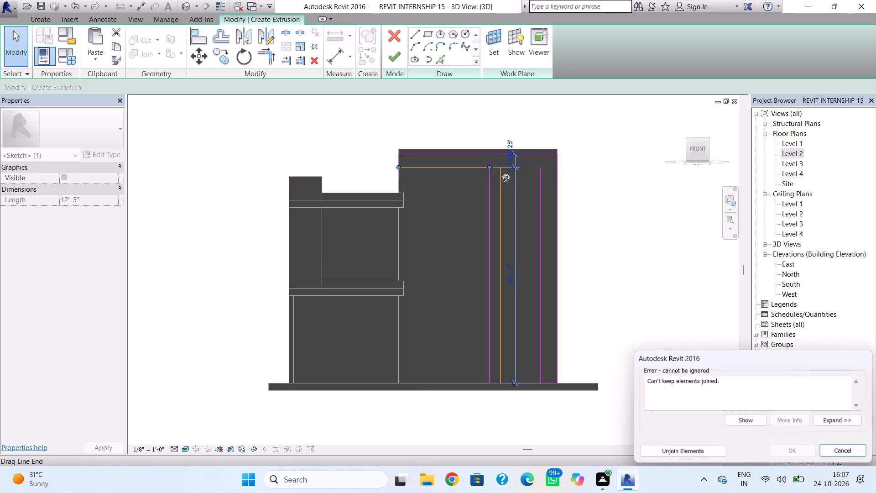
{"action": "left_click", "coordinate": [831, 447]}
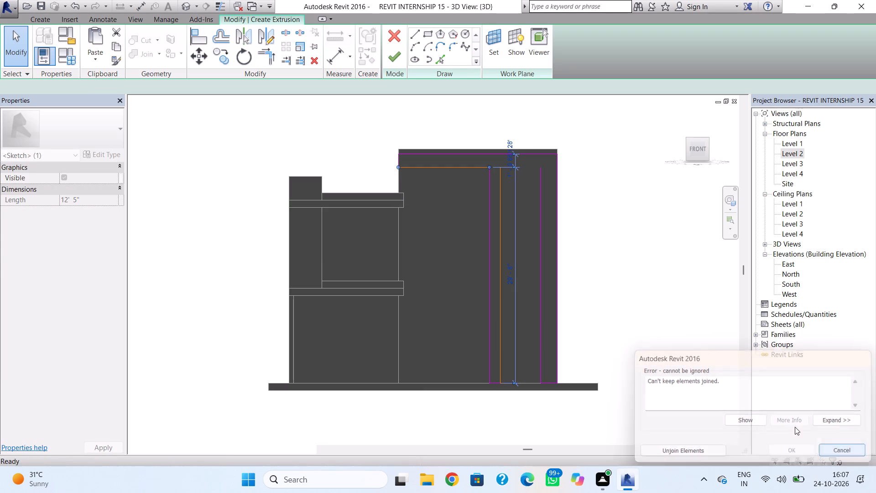
Replace the inner horizontal line with two segments, wall's west edge to middle post and post to inner vertical line, leaving the post's top open.
{"action": "left_click", "coordinate": [482, 168]}
{"action": "key", "text": "Delete"}
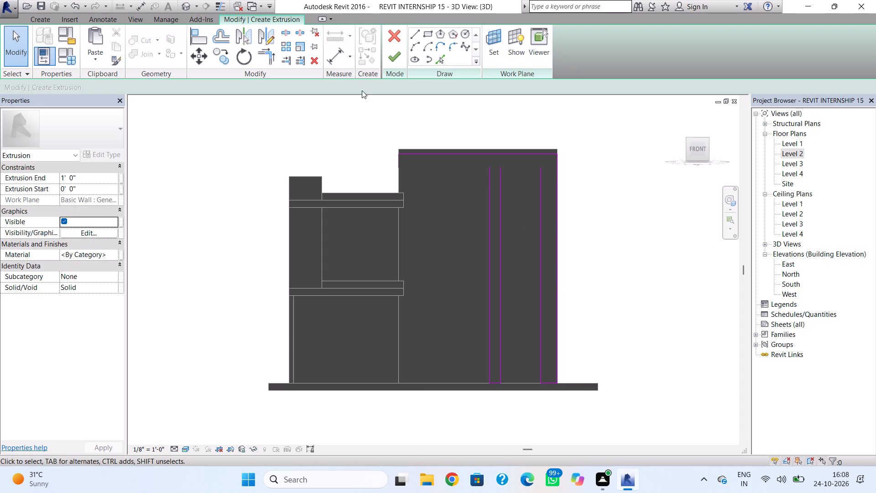
{"action": "left_click", "coordinate": [416, 35]}
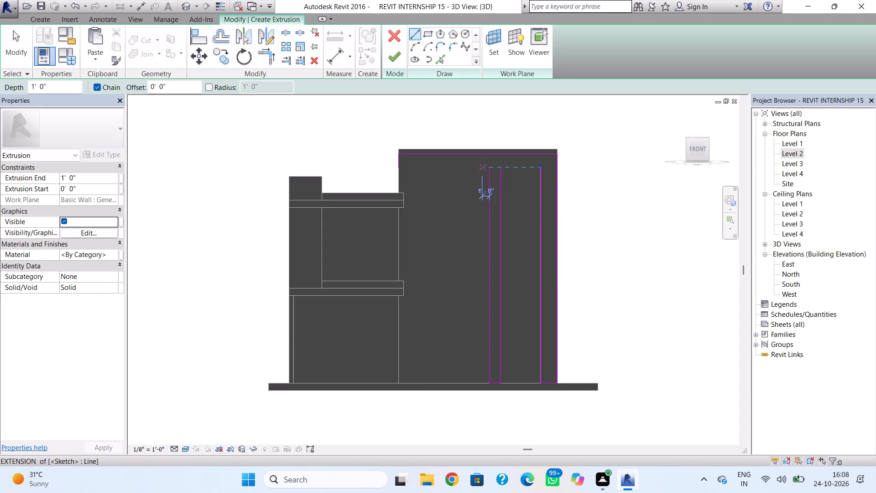
{"action": "left_click", "coordinate": [486, 169]}
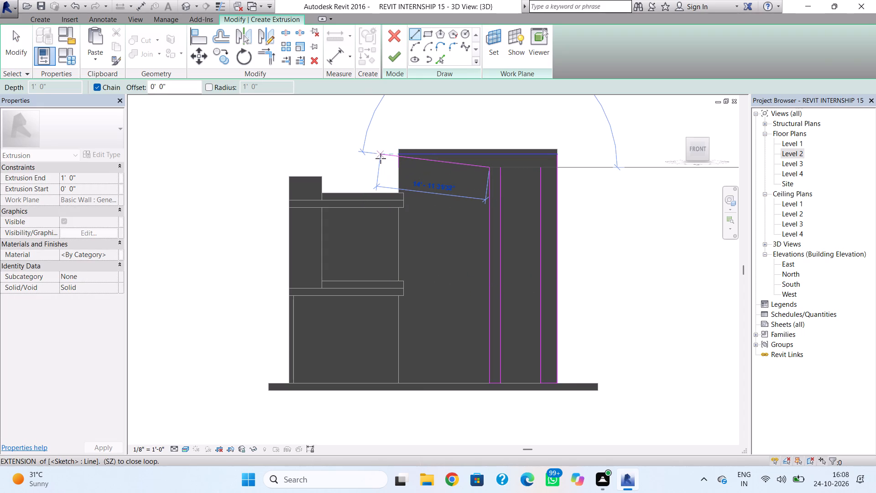
{"action": "scroll", "coordinate": [381, 163], "scroll_direction": "up", "scroll_amount": 4}
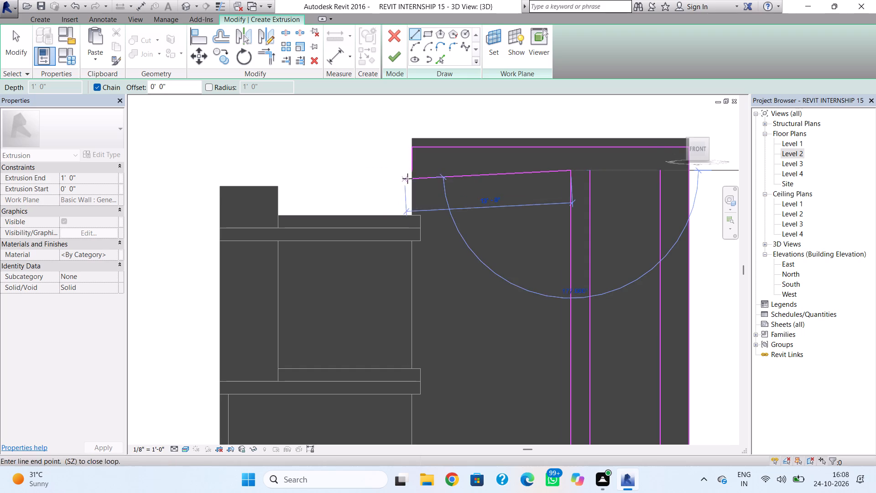
{"action": "left_click", "coordinate": [413, 172]}
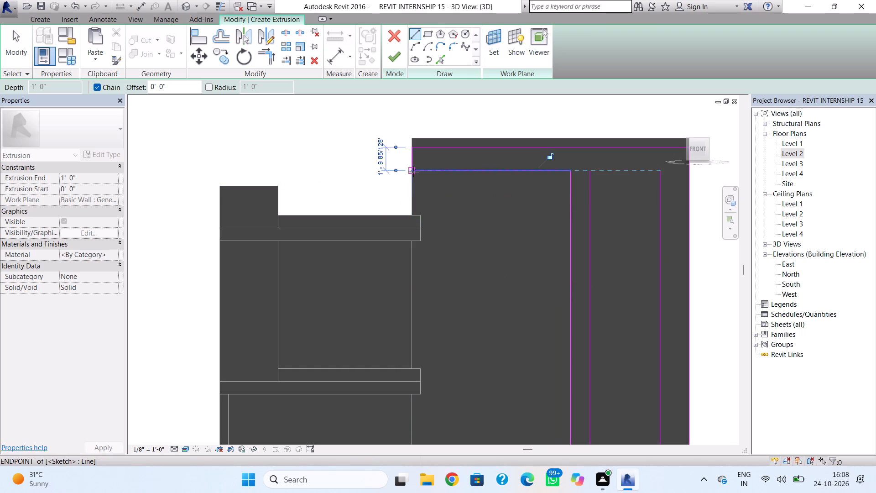
{"action": "left_click", "coordinate": [588, 172]}
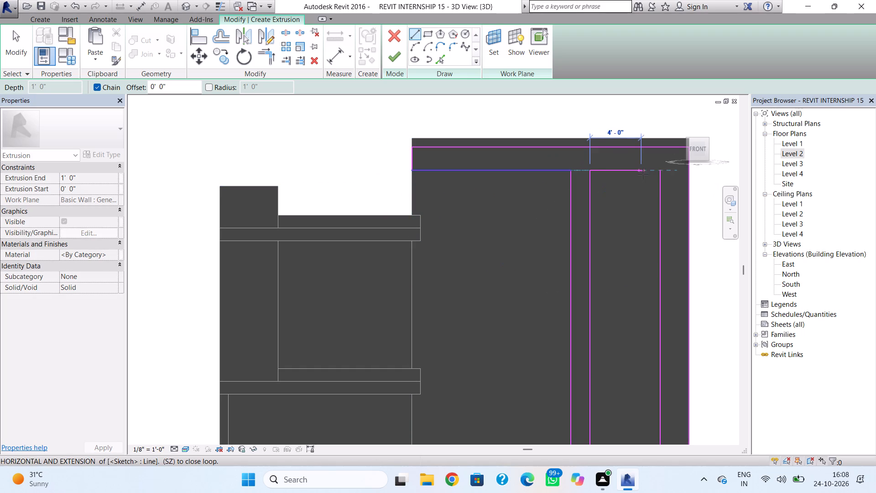
{"action": "left_click", "coordinate": [660, 173]}
{"action": "scroll", "coordinate": [589, 215], "scroll_direction": "down", "scroll_amount": 3}
{"action": "middle_click_drag", "start_coordinate": [584, 217], "coordinate": [529, 206]}
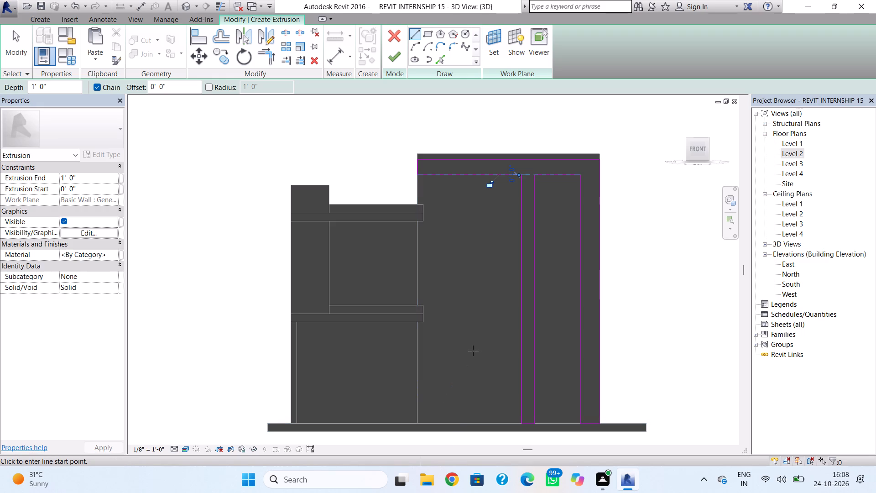
{"action": "key", "text": "Escape"}
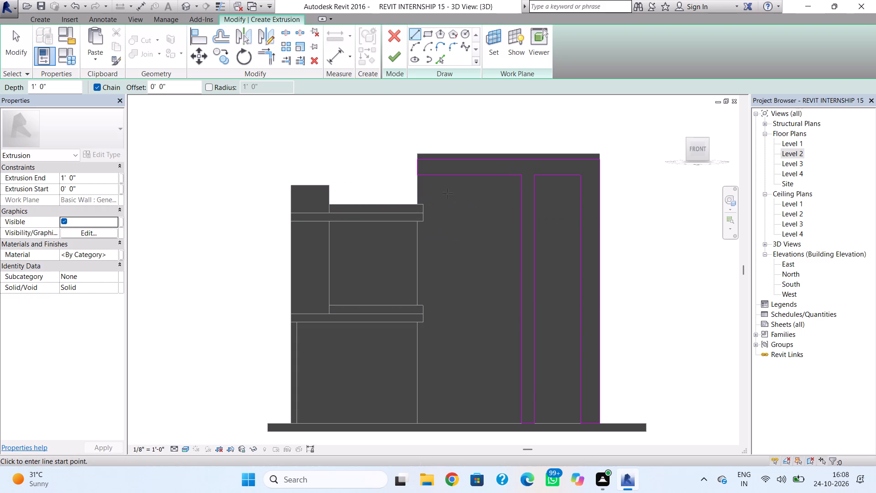
Sketch a west leg about 4' wide down to the ground, join its top to the middle post horizontally, and try to finish the sketch.
{"action": "left_click", "coordinate": [421, 177]}
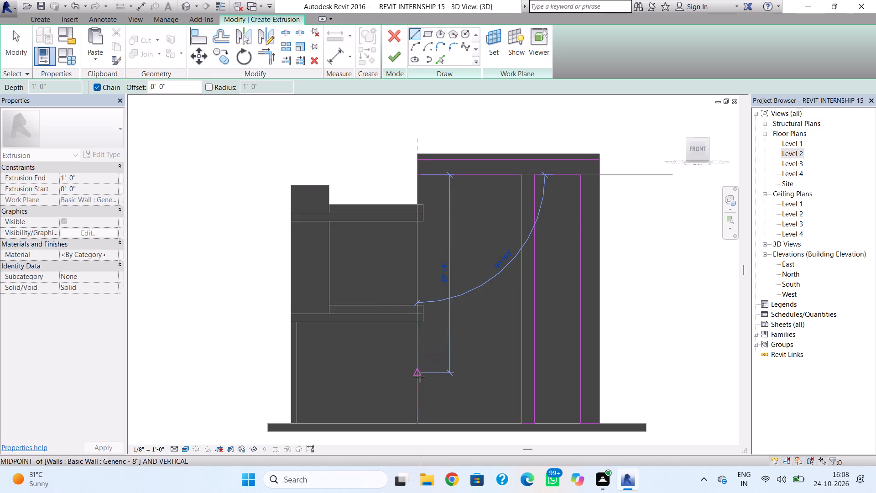
{"action": "left_click", "coordinate": [420, 421]}
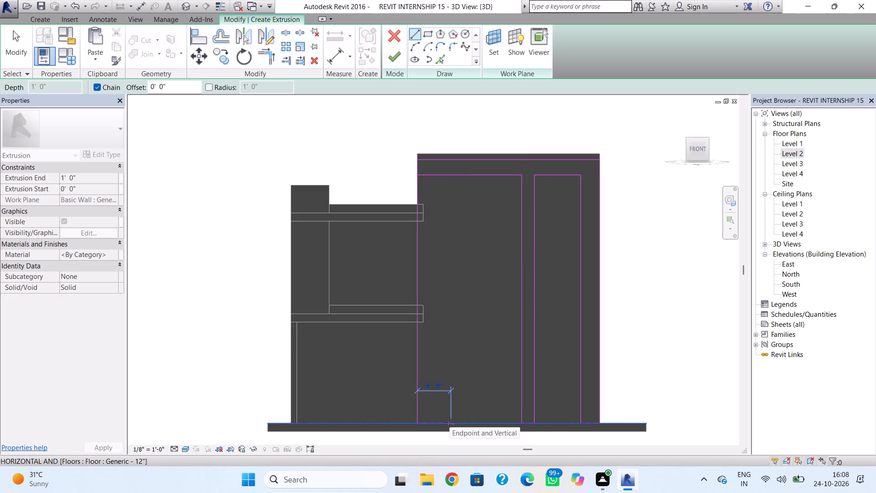
{"action": "left_click", "coordinate": [449, 422]}
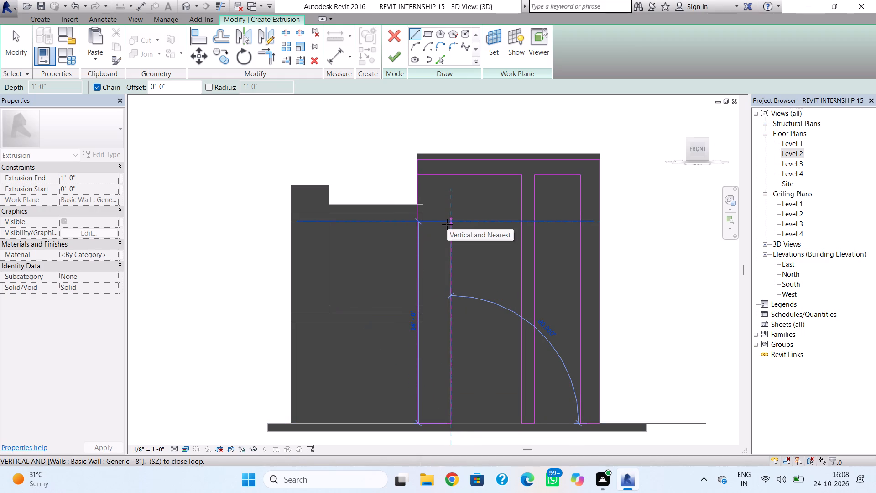
{"action": "left_click", "coordinate": [448, 235]}
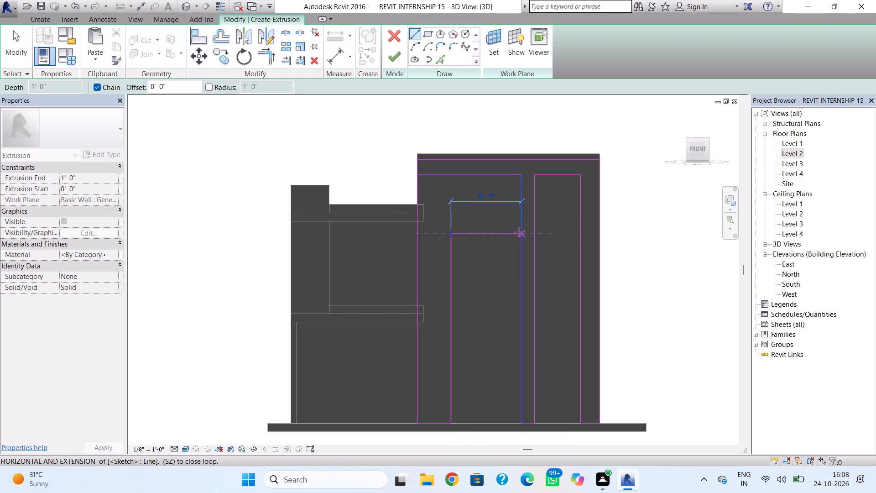
{"action": "left_click", "coordinate": [519, 232]}
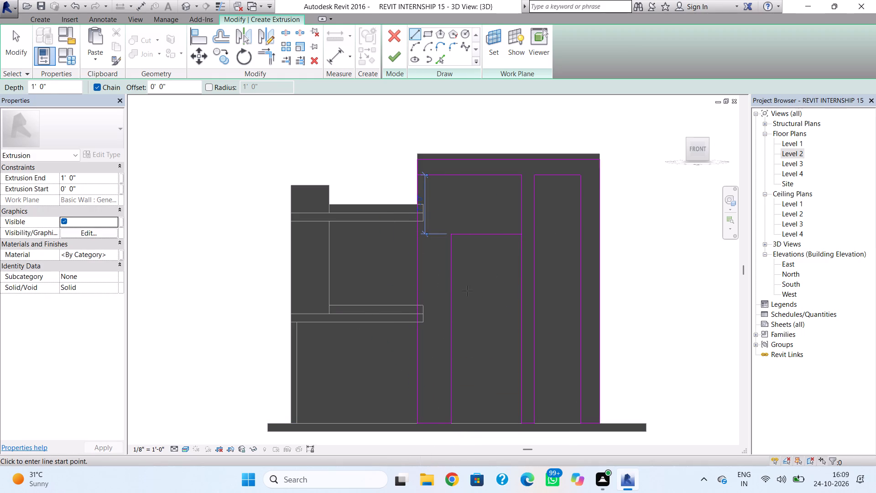
{"action": "key", "text": "Escape"}
{"action": "left_click", "coordinate": [395, 58]}
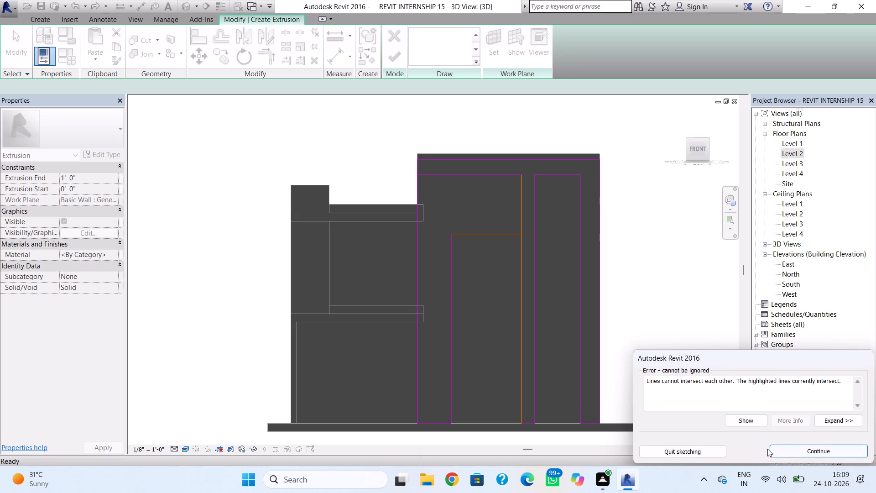
{"action": "left_click", "coordinate": [797, 456]}
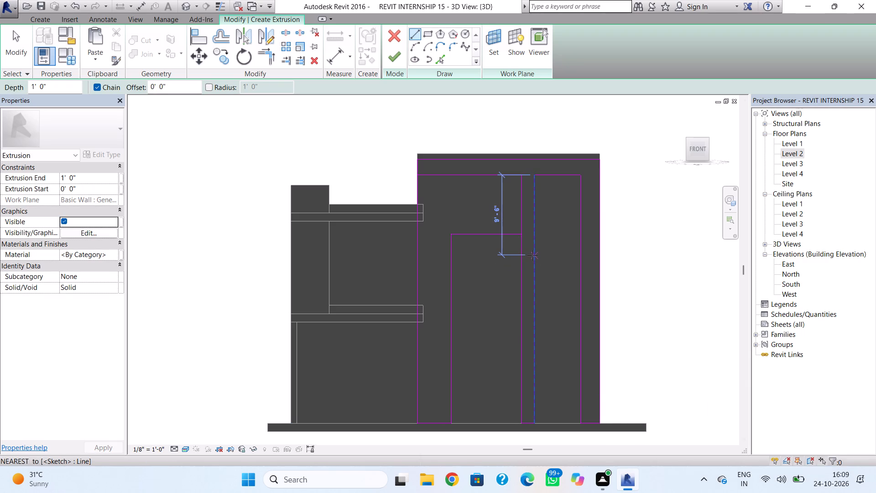
Replace the middle post's full-height west line with a shorter one running from the west opening's top edge to the ground.
{"action": "key", "text": "Escape"}
{"action": "left_click", "coordinate": [520, 222]}
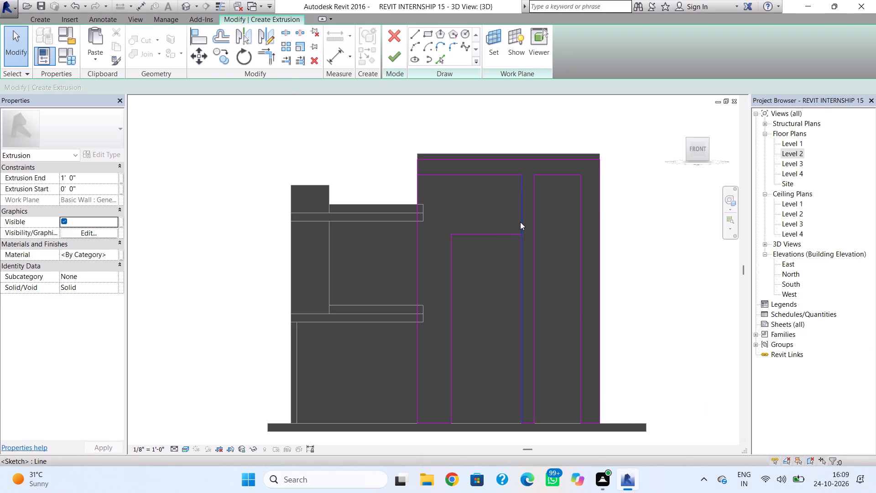
{"action": "key", "text": "Delete"}
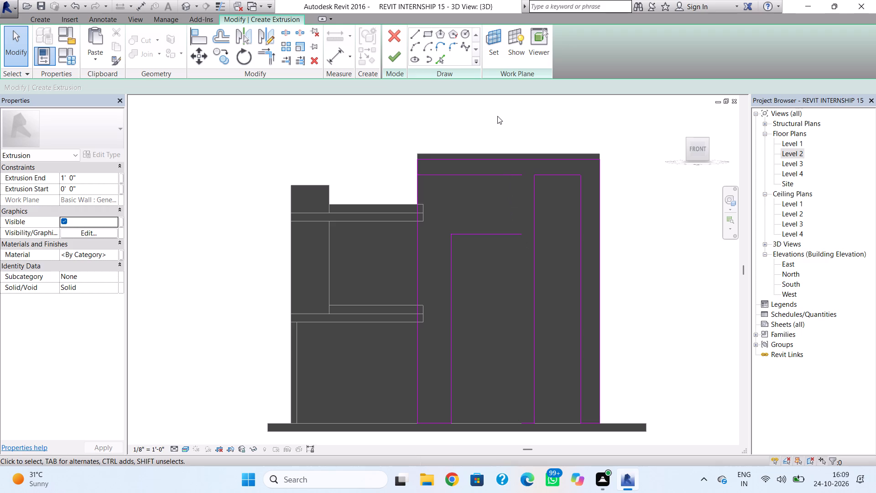
{"action": "left_click", "coordinate": [413, 38]}
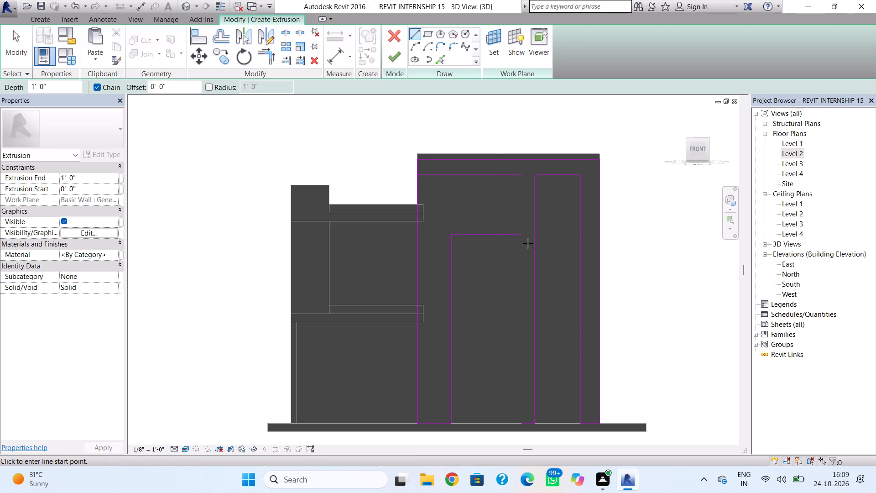
{"action": "left_click", "coordinate": [521, 236]}
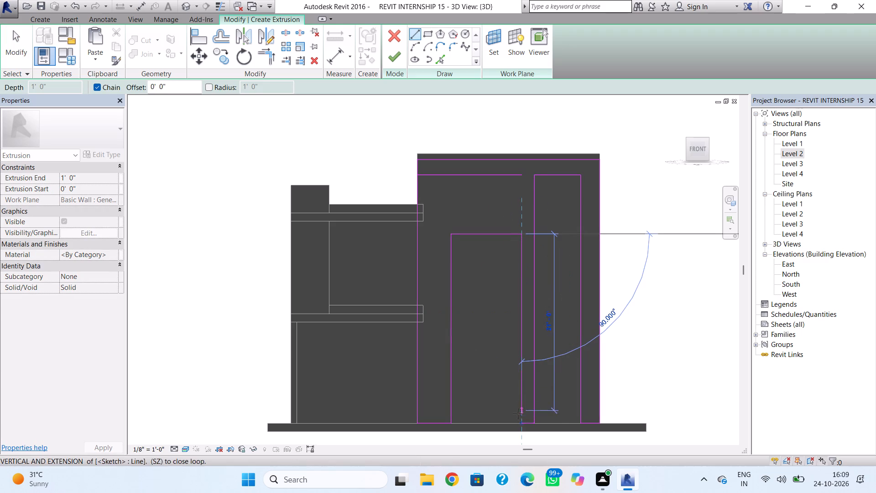
{"action": "left_click", "coordinate": [519, 423]}
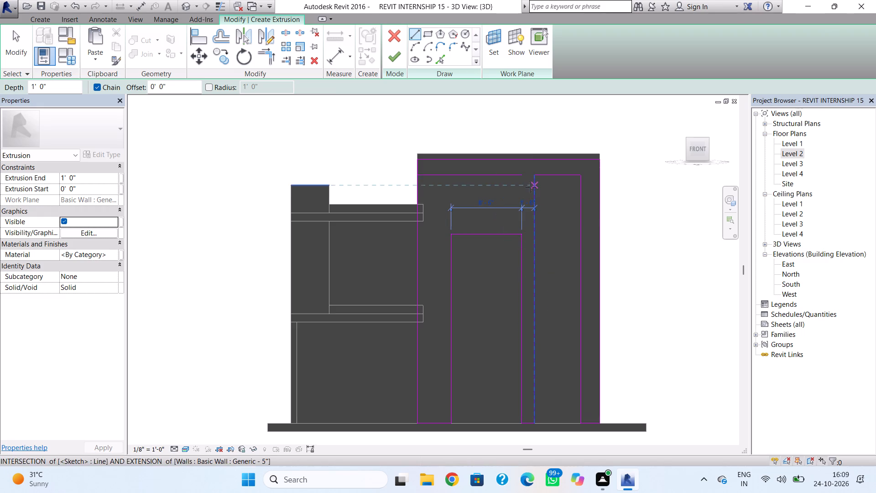
Bridge the gap in the inner horizontal line over to the middle post's east line, and try to finish the extrusion sketch.
{"action": "scroll", "coordinate": [524, 177], "scroll_direction": "up", "scroll_amount": 7}
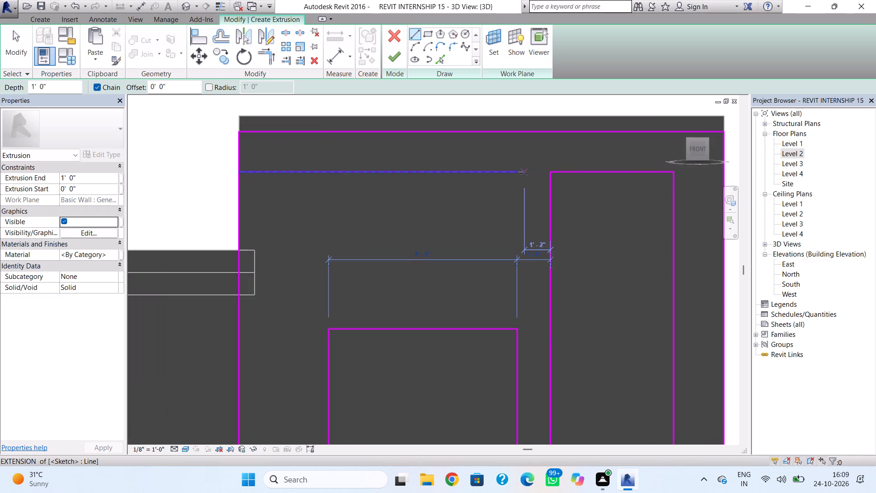
{"action": "left_click", "coordinate": [521, 172]}
{"action": "left_click", "coordinate": [551, 169]}
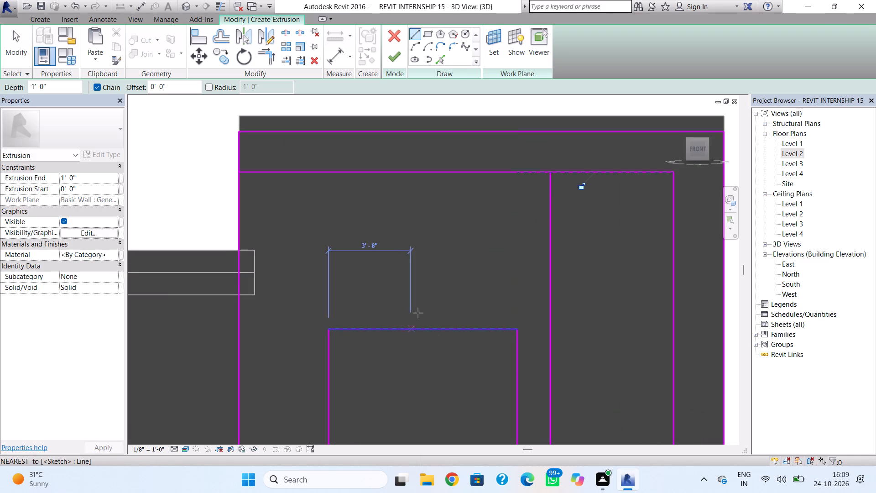
{"action": "scroll", "coordinate": [418, 312], "scroll_direction": "down", "scroll_amount": 8}
{"action": "middle_click_drag", "start_coordinate": [425, 320], "coordinate": [425, 285]}
{"action": "middle_click_drag", "start_coordinate": [425, 299], "coordinate": [425, 267]}
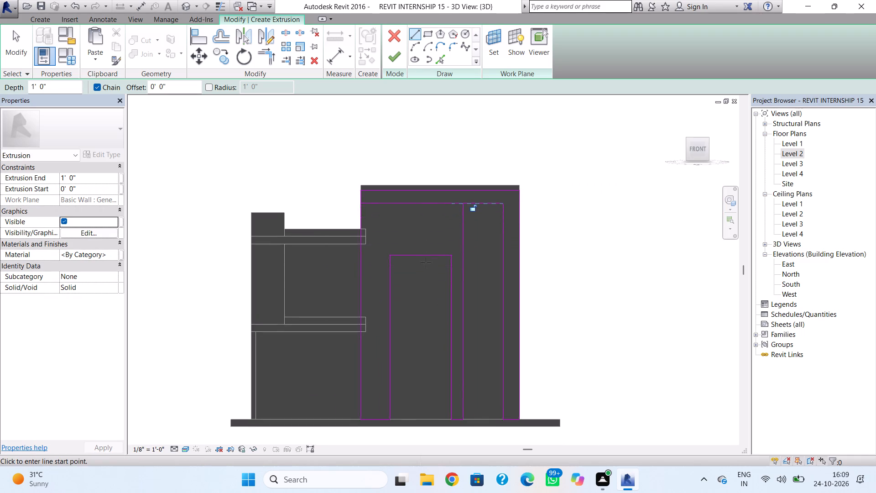
{"action": "left_click", "coordinate": [393, 59]}
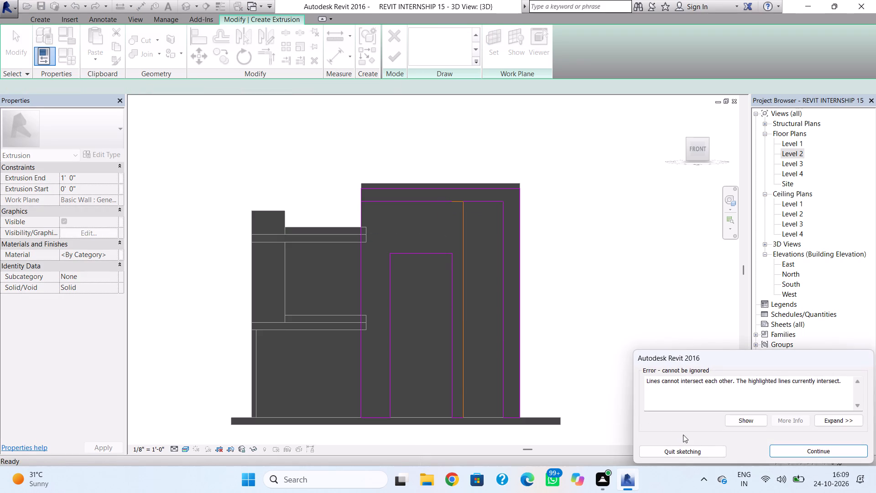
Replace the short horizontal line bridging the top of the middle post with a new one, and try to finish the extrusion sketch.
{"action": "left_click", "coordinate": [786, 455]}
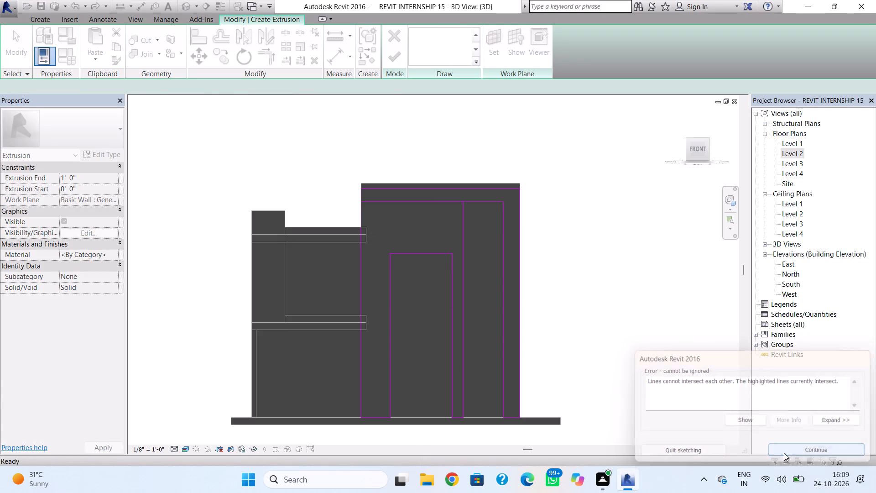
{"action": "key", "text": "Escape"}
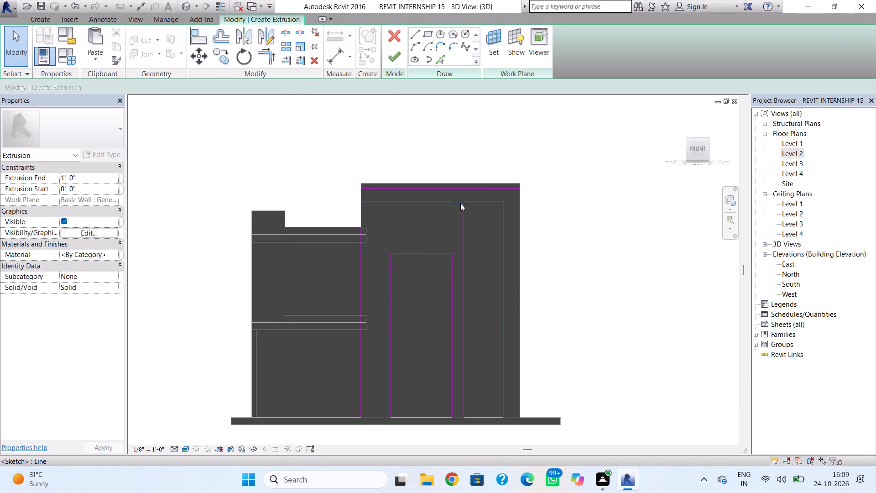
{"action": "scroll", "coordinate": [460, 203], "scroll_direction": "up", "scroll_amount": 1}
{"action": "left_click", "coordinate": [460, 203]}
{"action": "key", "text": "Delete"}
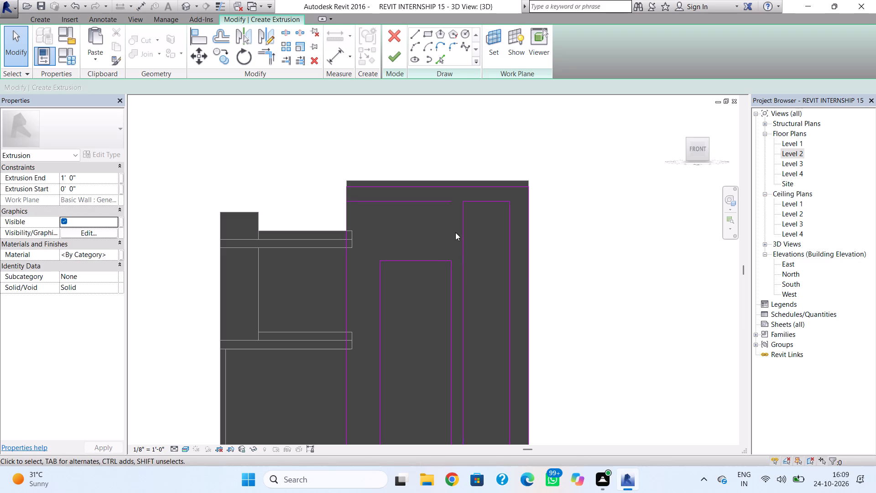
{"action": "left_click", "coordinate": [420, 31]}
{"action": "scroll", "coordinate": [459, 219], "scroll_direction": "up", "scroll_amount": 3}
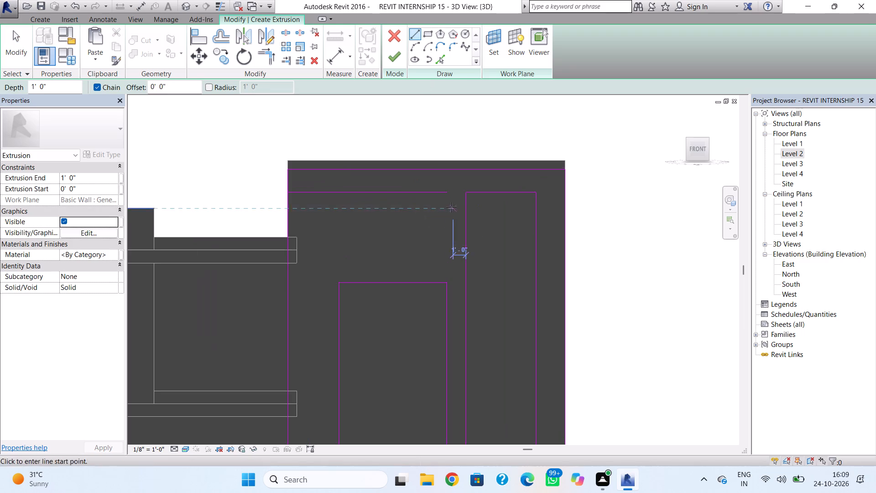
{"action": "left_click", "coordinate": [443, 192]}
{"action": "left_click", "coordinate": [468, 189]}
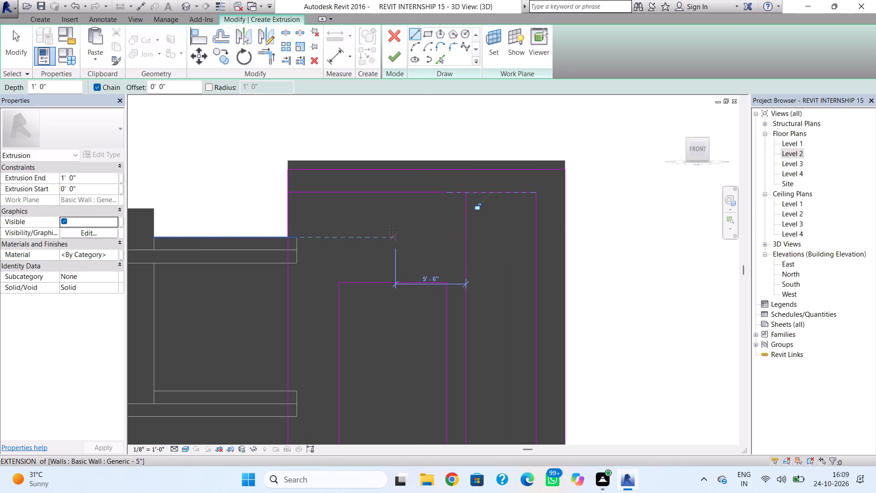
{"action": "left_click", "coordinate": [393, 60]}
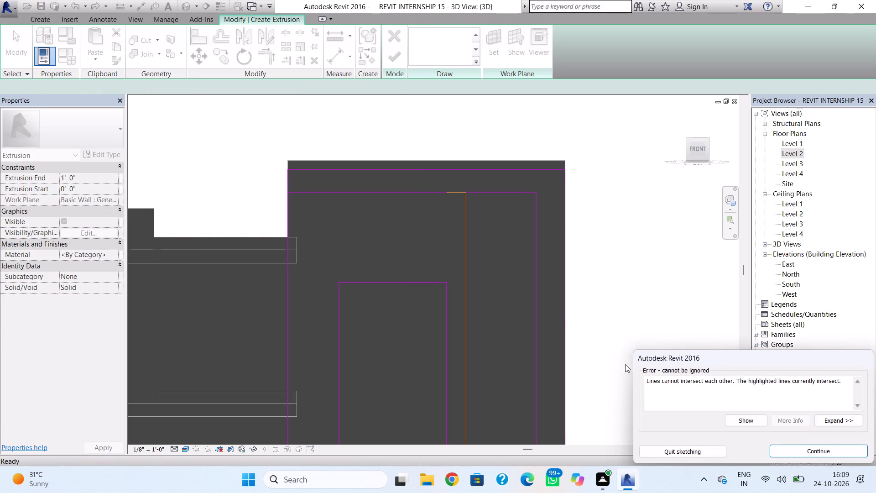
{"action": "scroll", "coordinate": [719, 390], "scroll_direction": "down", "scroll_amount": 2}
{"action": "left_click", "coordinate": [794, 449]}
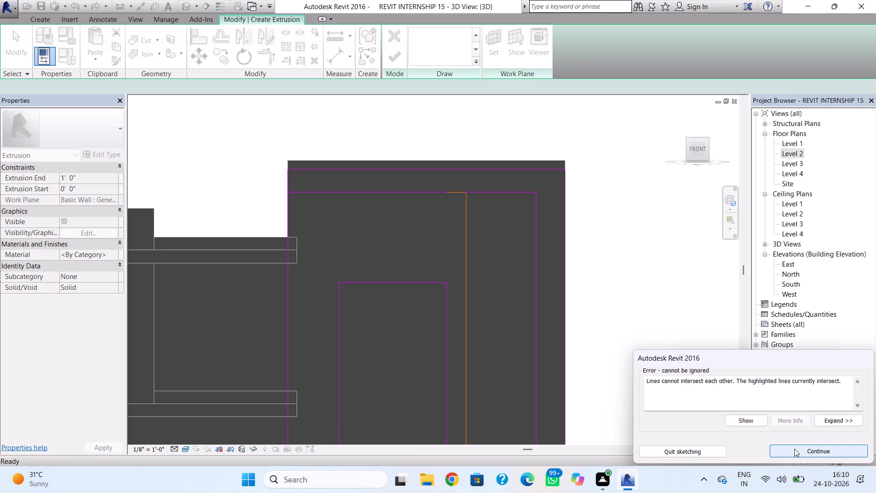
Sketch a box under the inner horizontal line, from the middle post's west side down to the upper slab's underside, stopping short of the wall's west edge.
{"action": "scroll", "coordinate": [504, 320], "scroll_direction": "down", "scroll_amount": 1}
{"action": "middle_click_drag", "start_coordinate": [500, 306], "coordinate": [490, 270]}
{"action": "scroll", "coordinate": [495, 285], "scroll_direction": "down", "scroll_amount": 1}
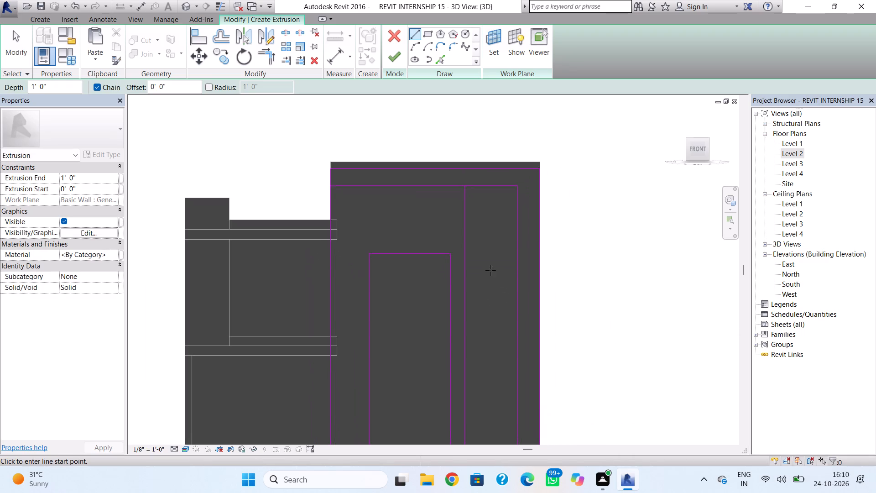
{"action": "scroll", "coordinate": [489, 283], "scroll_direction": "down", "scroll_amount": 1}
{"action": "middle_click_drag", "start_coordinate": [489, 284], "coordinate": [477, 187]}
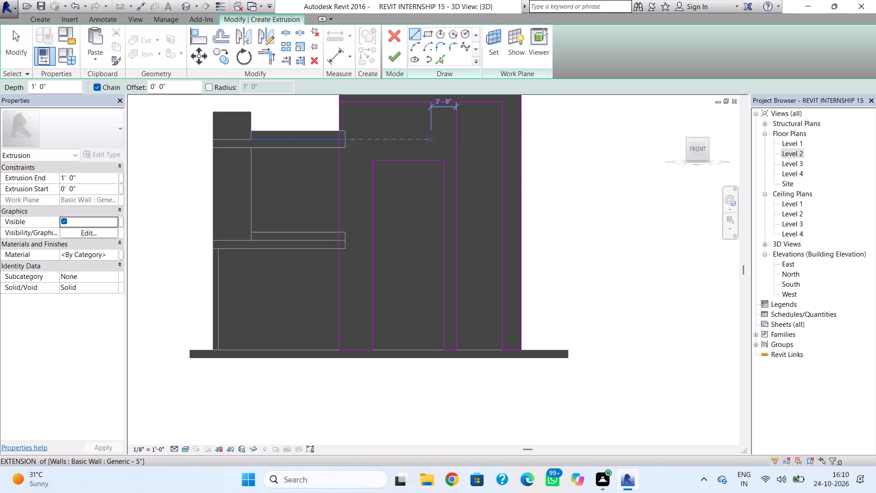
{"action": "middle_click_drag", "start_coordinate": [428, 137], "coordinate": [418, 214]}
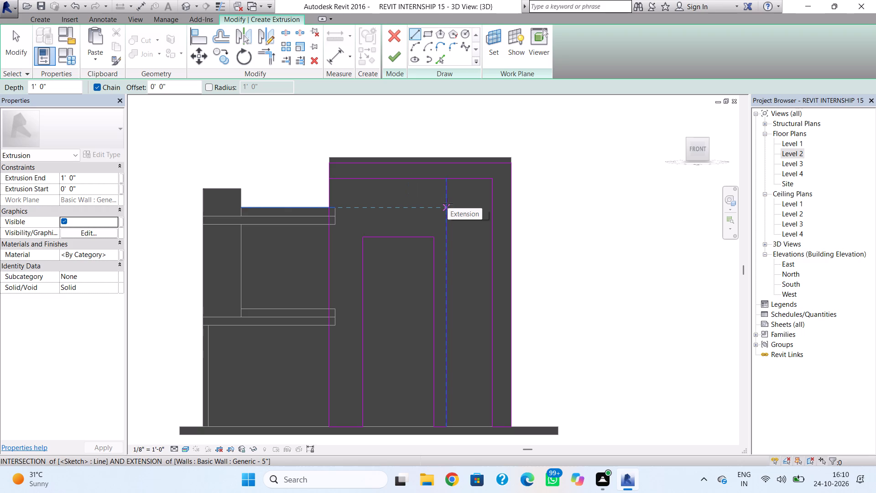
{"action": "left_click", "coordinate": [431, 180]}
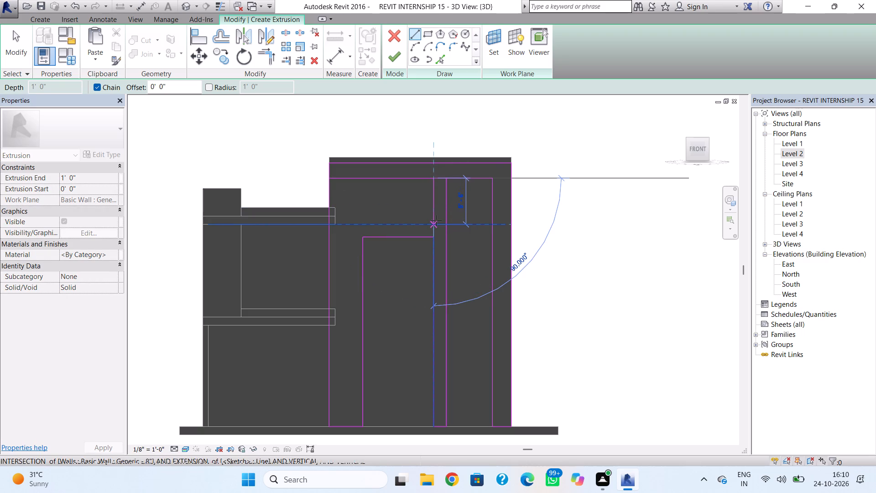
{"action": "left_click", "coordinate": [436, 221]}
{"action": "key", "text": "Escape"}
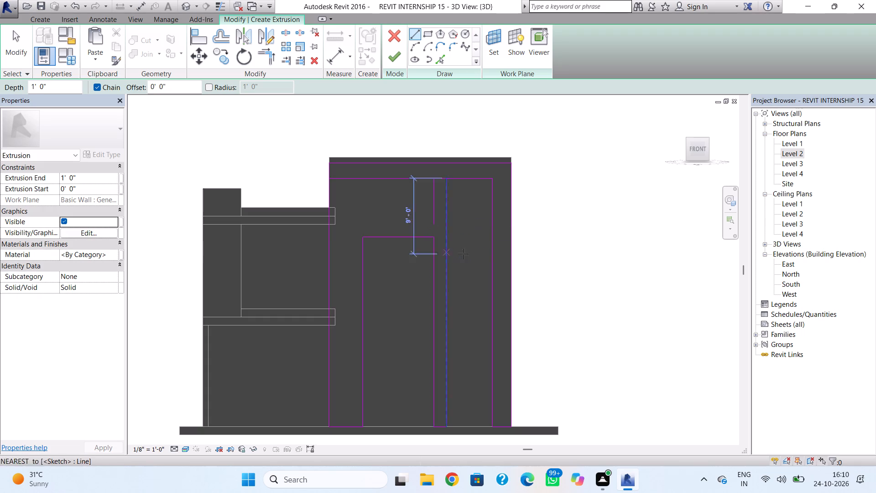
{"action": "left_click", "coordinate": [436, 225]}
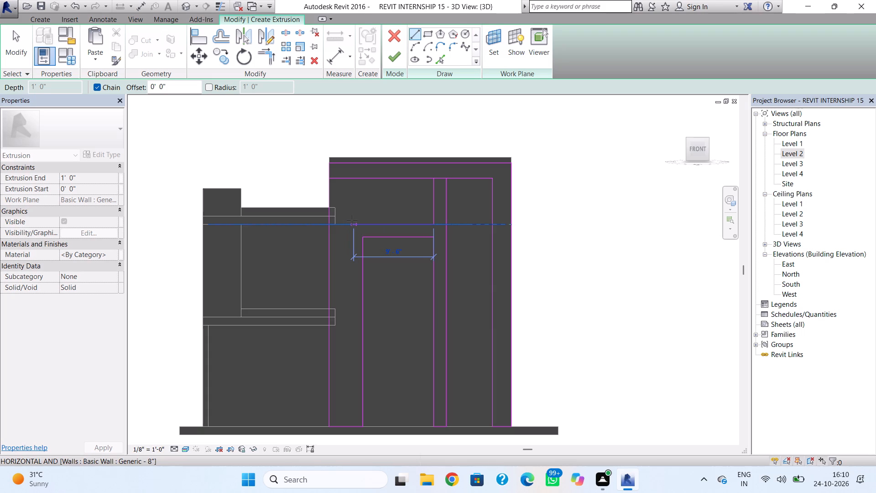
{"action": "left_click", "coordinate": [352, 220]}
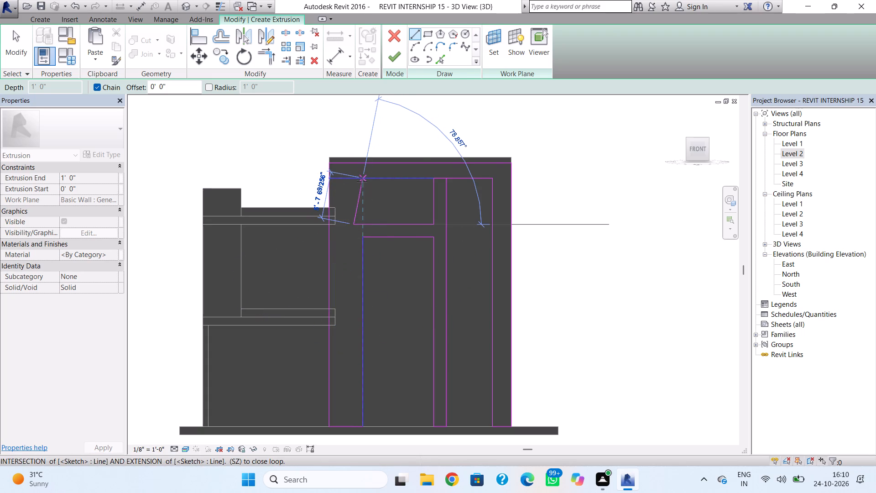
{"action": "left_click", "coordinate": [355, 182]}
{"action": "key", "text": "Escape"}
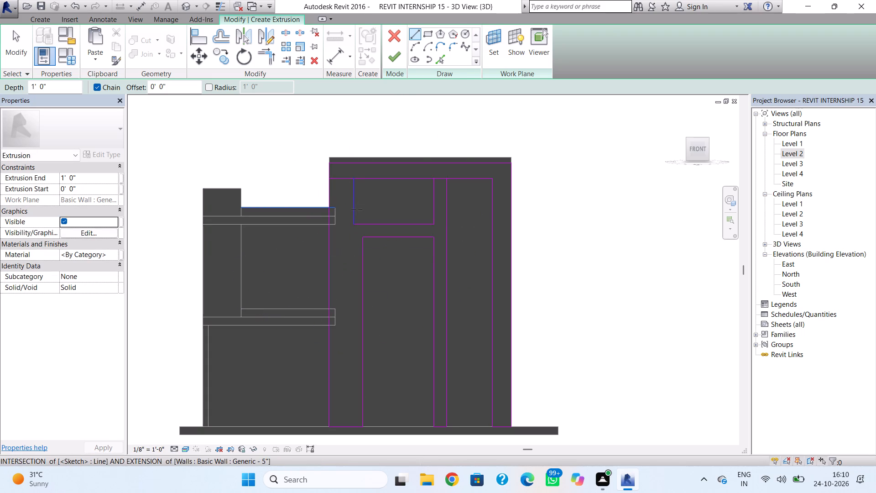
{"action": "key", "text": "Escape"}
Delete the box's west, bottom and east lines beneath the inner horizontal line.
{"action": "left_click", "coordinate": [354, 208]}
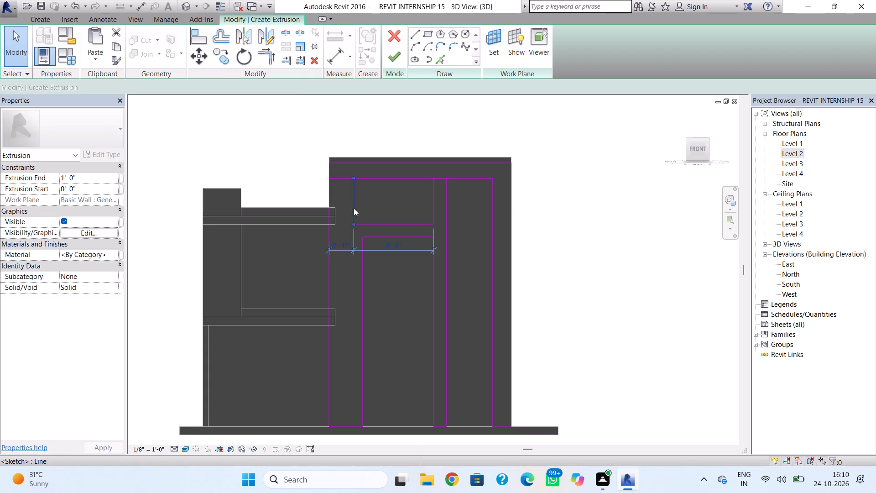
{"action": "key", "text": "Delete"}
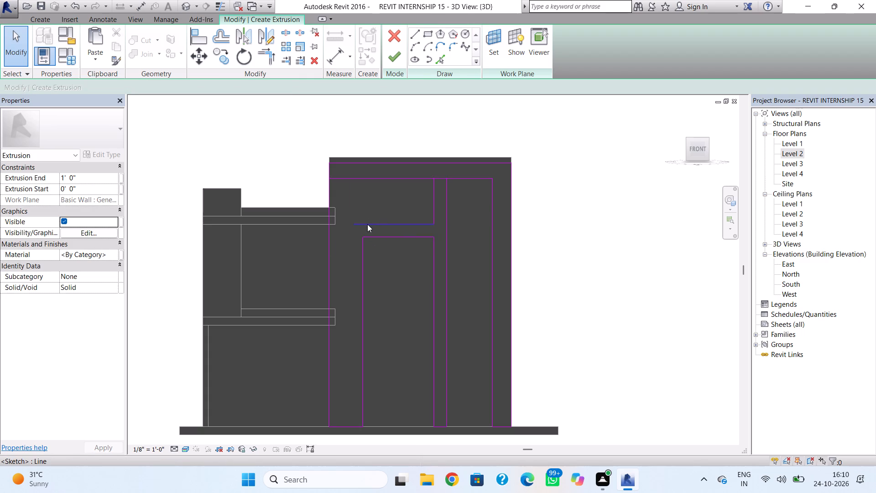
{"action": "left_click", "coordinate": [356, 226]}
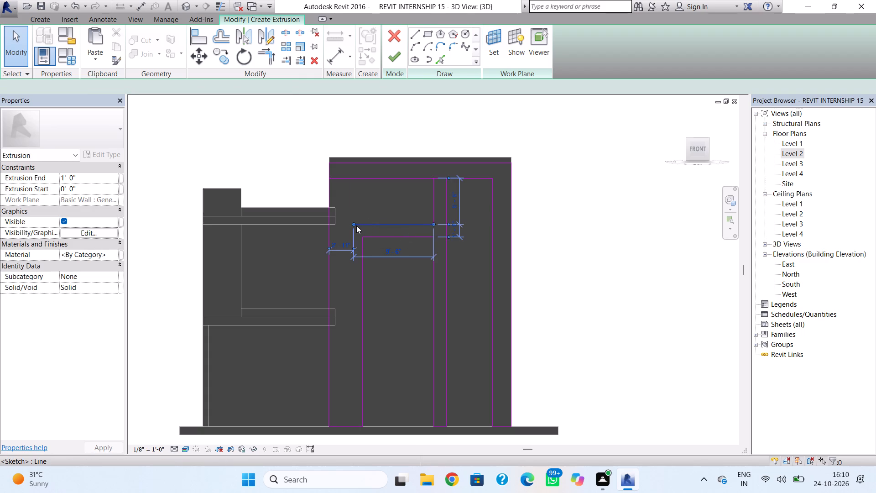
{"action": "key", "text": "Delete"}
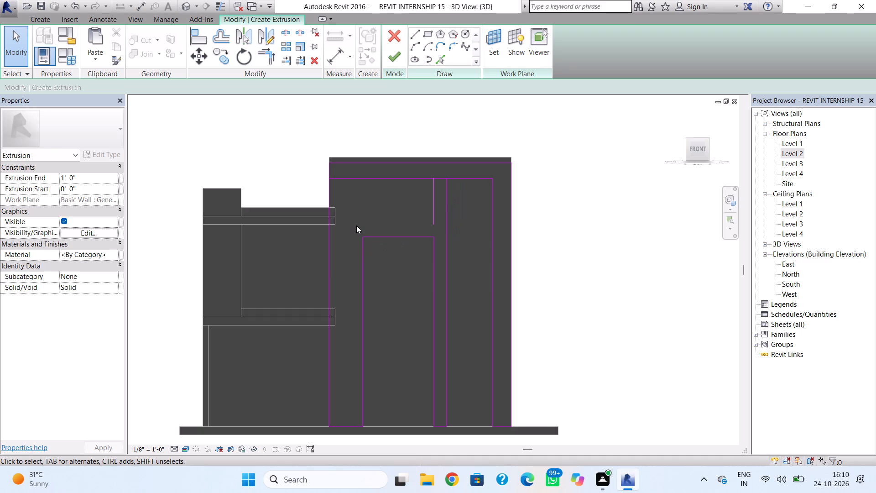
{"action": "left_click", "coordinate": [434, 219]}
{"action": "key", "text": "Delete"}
Delete the short horizontal line bridging the top of the middle post.
{"action": "left_click", "coordinate": [440, 178]}
{"action": "key", "text": "Delete"}
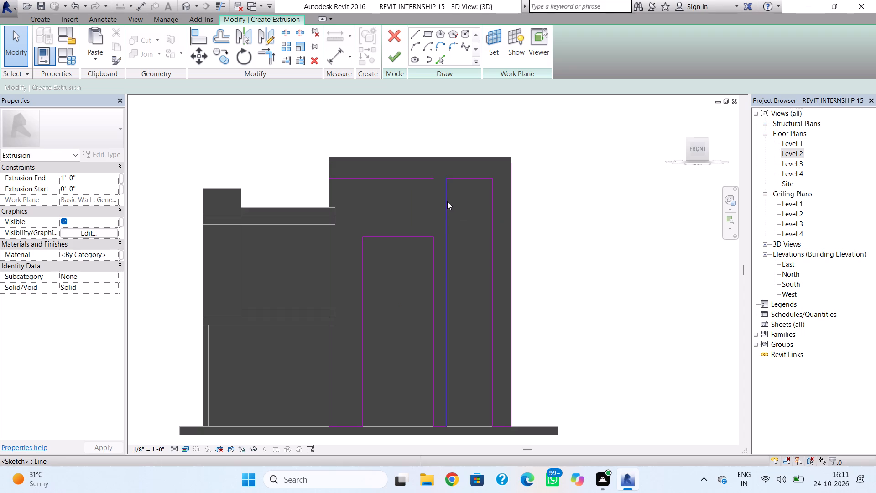
Sketch a line from the inner horizontal line's east end down to the upper slab's underside, continue west to the wall's edge, and try finishing the sketch.
{"action": "left_click", "coordinate": [418, 34]}
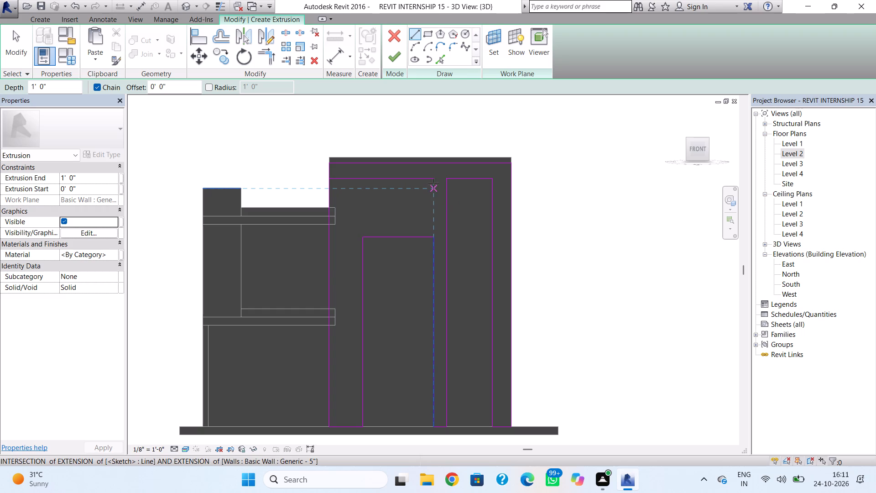
{"action": "left_click", "coordinate": [433, 179]}
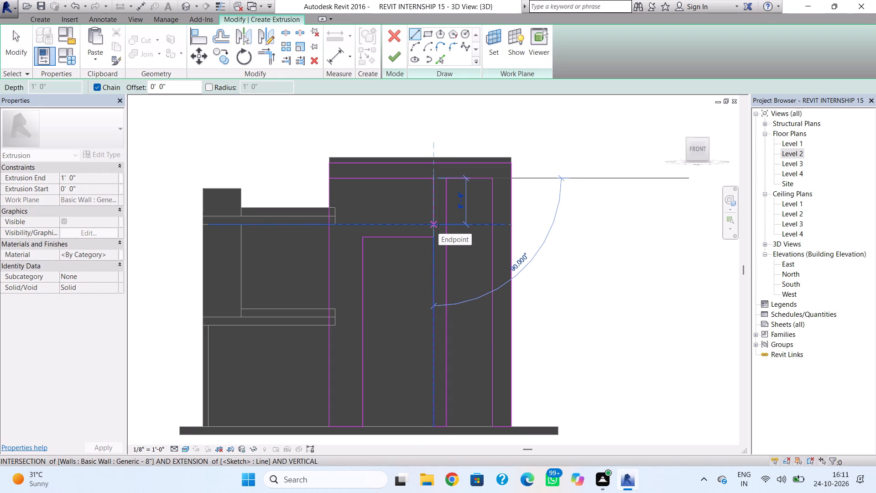
{"action": "left_click", "coordinate": [438, 229]}
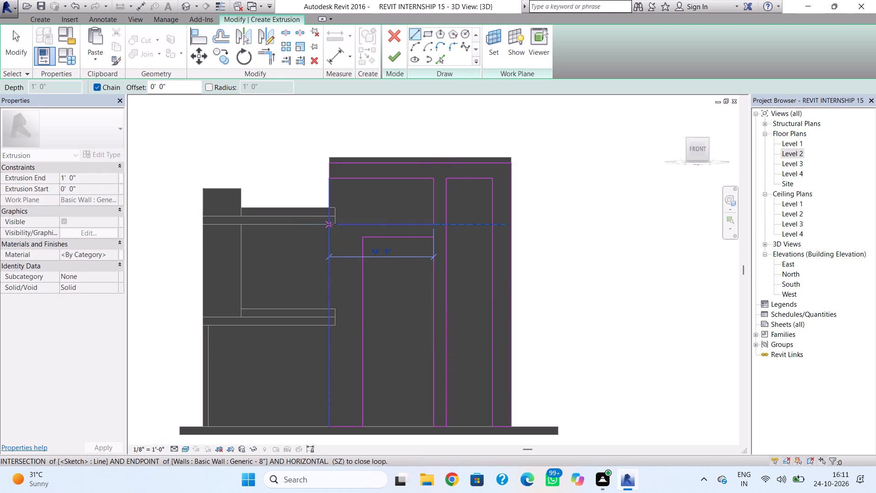
{"action": "left_click", "coordinate": [332, 224]}
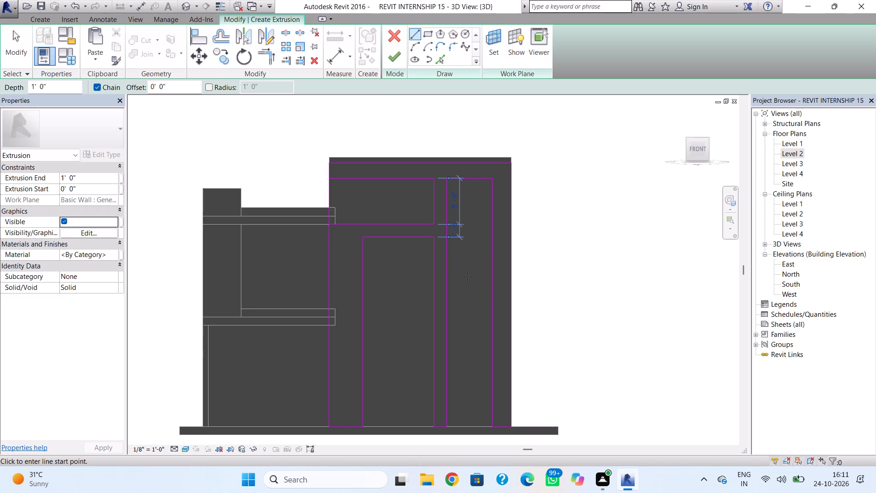
{"action": "key", "text": "grave"}
{"action": "key", "text": "Escape"}
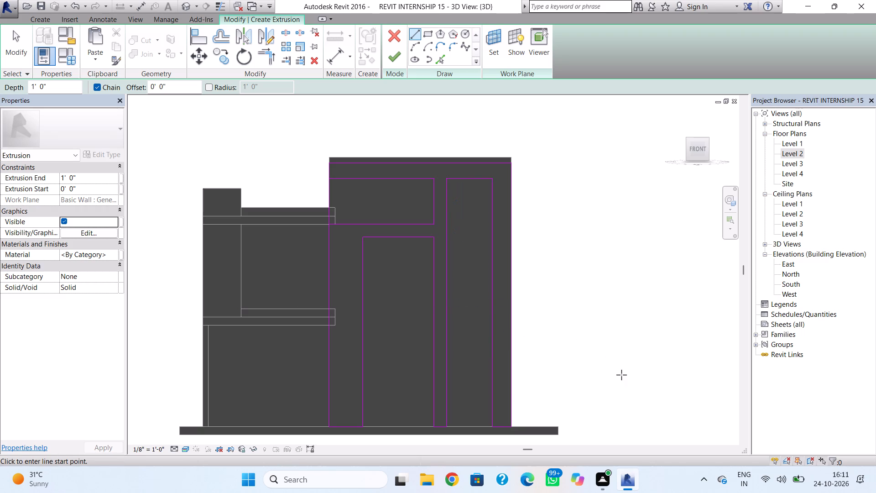
{"action": "left_click", "coordinate": [388, 52]}
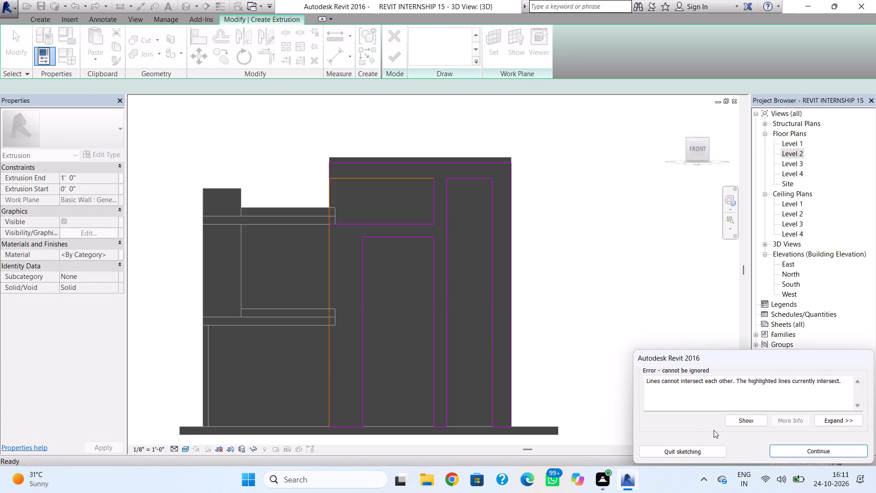
{"action": "left_click", "coordinate": [783, 450]}
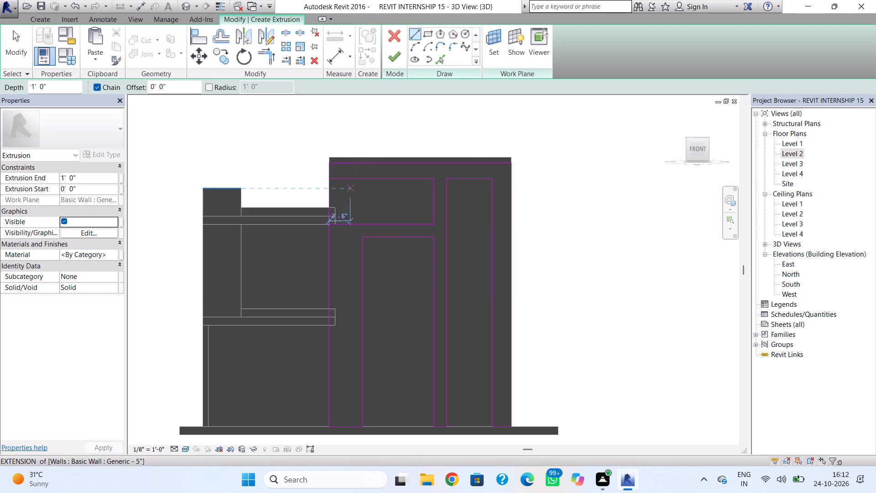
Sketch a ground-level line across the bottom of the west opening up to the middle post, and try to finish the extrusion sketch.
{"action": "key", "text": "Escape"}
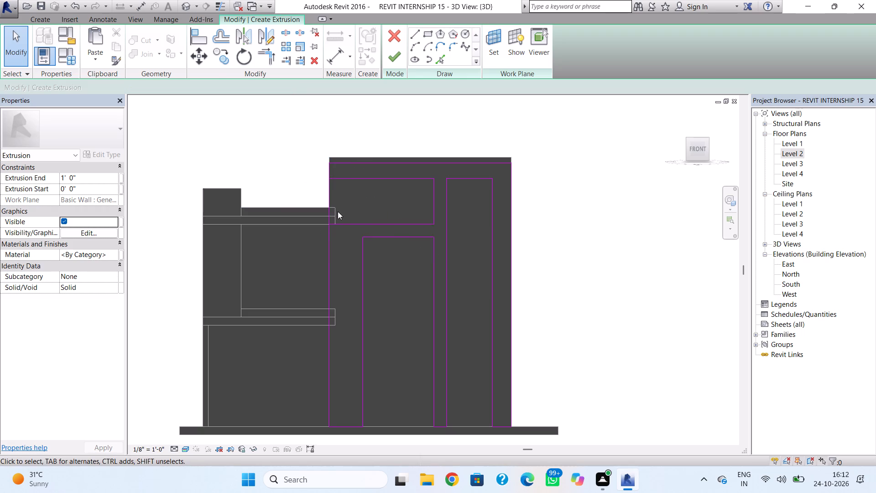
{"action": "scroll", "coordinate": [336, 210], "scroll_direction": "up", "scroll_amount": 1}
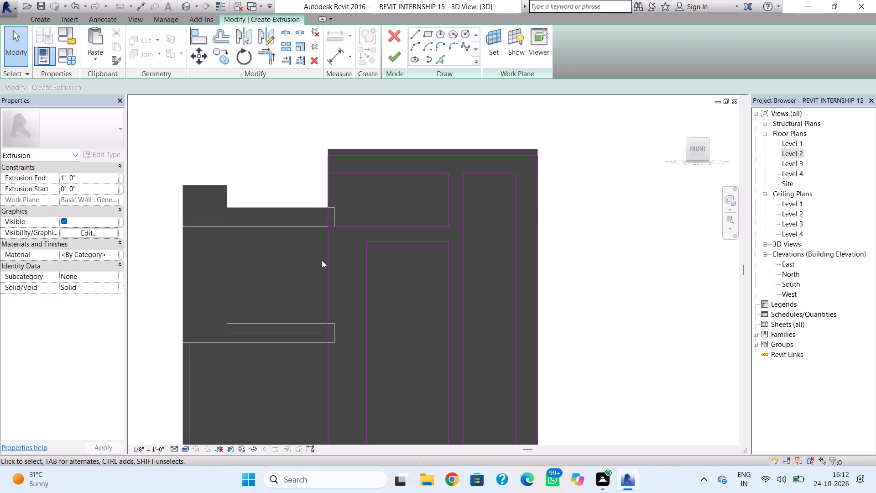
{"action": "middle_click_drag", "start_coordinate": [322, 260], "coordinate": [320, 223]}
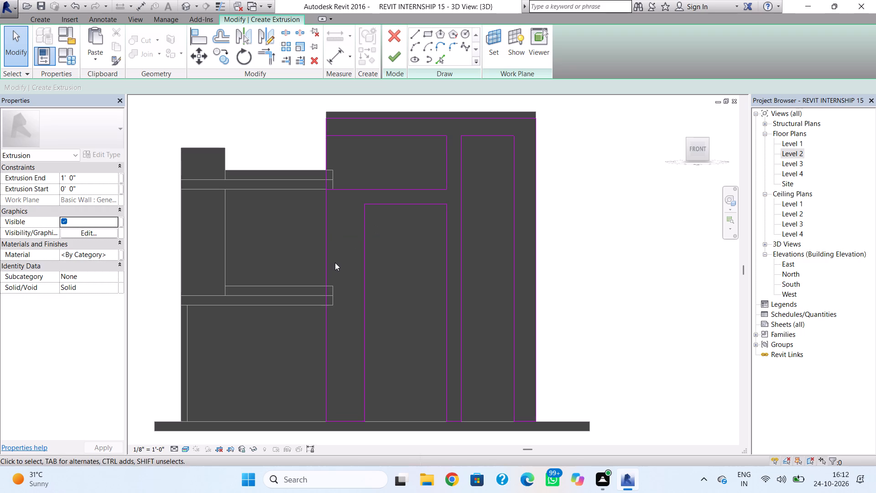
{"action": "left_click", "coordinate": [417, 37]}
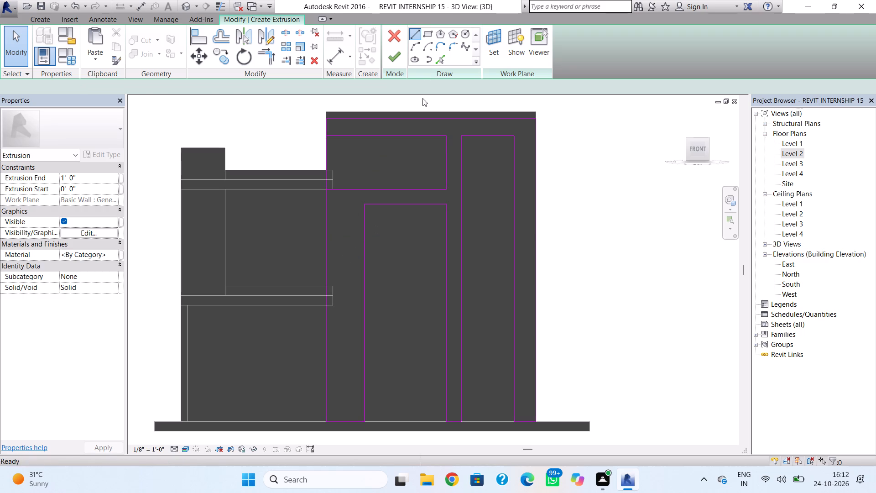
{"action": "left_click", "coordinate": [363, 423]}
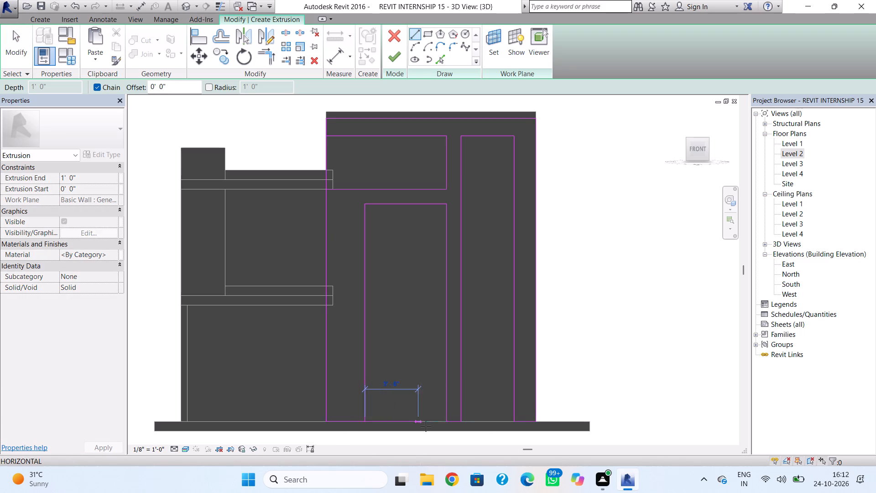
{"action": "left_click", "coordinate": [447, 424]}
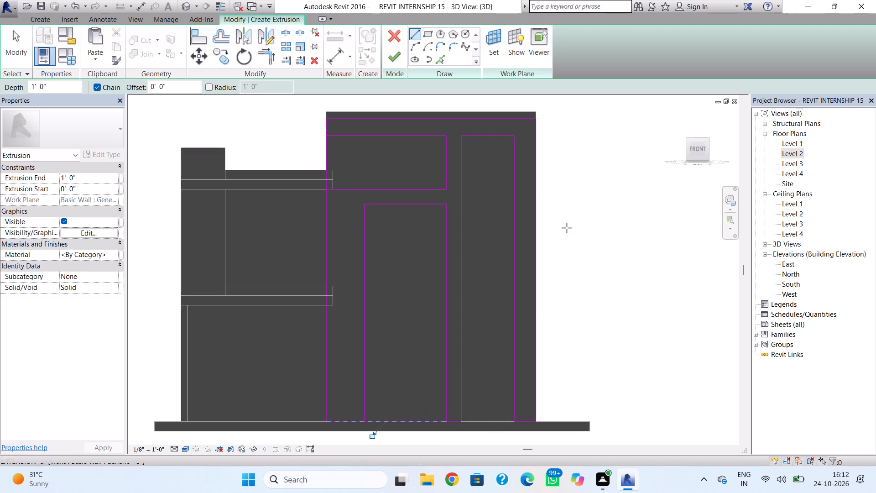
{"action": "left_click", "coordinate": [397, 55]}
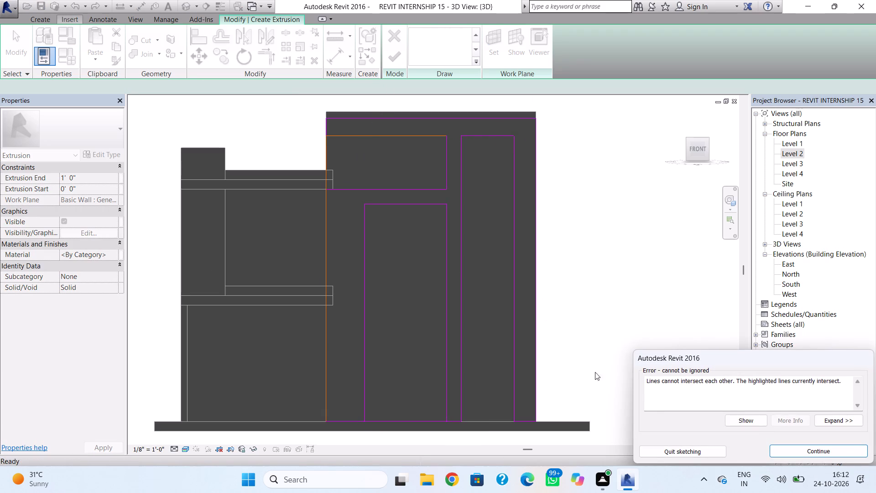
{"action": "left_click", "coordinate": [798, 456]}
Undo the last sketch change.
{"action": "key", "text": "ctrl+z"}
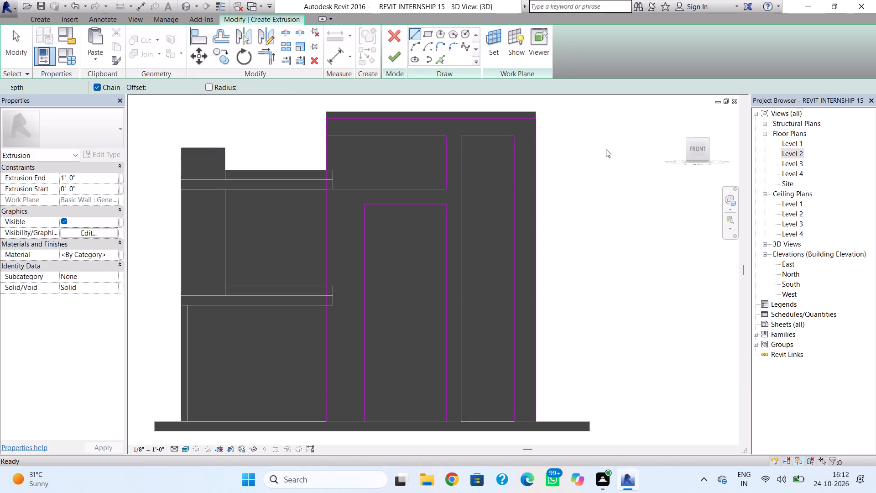
Undo the opening and middle-post sketch lines until only the top band and east leg remain, and finish the extrusion.
{"action": "key", "text": "ctrl+z"}
{"action": "key", "text": "ctrl+z"}
{"action": "key", "text": "ctrl+z"}
{"action": "key", "text": "ctrl+z"}
{"action": "key", "text": "ctrl+z"}
{"action": "key", "text": "ctrl+z"}
{"action": "key", "text": "ctrl+z"}
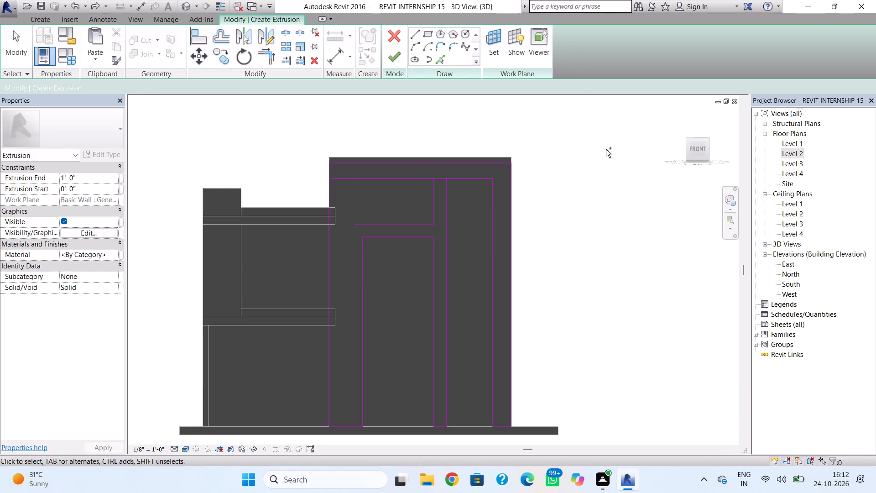
{"action": "key", "text": "ctrl+z"}
{"action": "key", "text": "ctrl+z"}
{"action": "key", "text": "ctrl+z"}
{"action": "key", "text": "ctrl+z"}
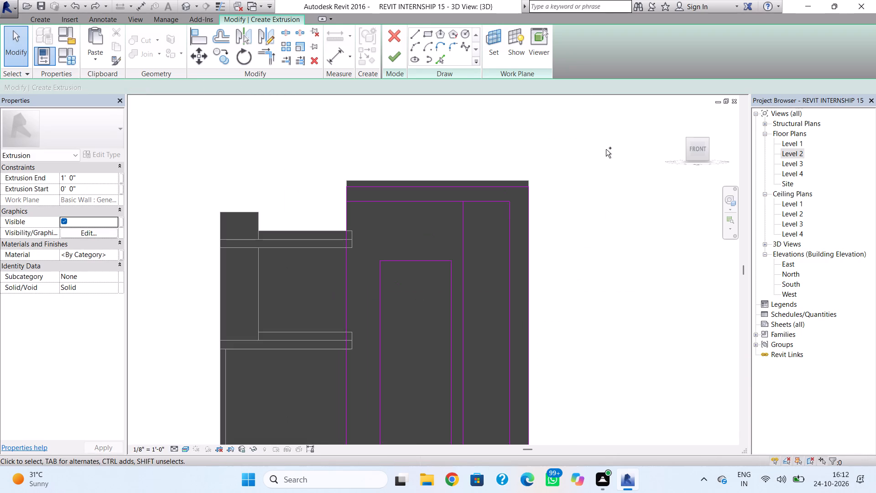
{"action": "key", "text": "ctrl+z"}
{"action": "key", "text": "ctrl+z"}
{"action": "key", "text": "ctrl+z"}
{"action": "key", "text": "ctrl+z"}
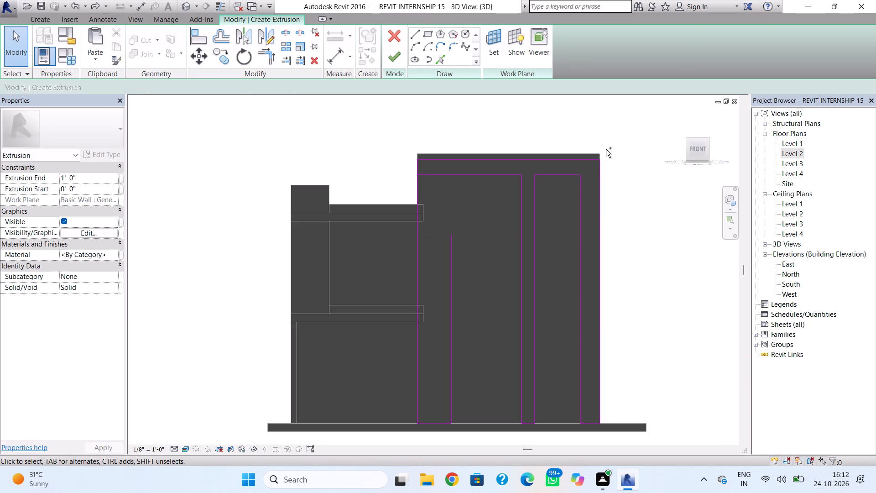
{"action": "key", "text": "ctrl+z"}
{"action": "key", "text": "ctrl+z"}
{"action": "key", "text": "ctrl+z"}
{"action": "key", "text": "ctrl+z"}
{"action": "key", "text": "ctrl+z"}
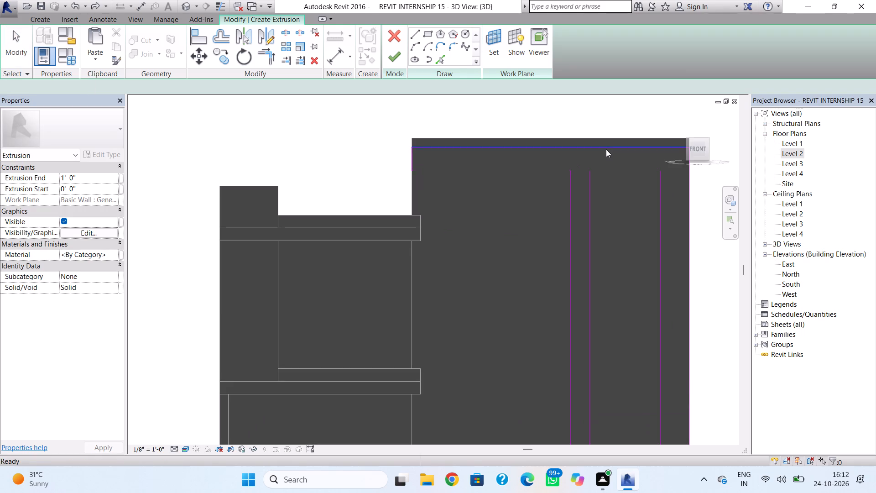
{"action": "key", "text": "ctrl+z"}
{"action": "key", "text": "ctrl+z"}
{"action": "key", "text": "ctrl+z"}
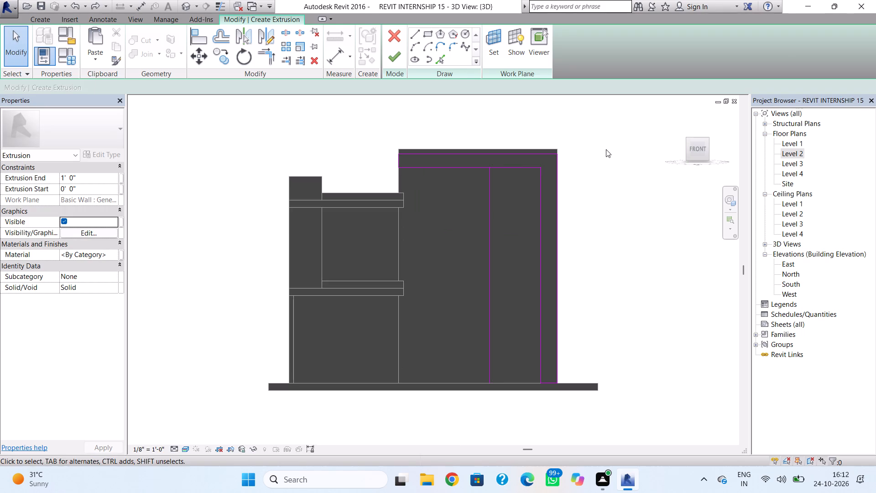
{"action": "key", "text": "ctrl+z"}
{"action": "left_click", "coordinate": [392, 55]}
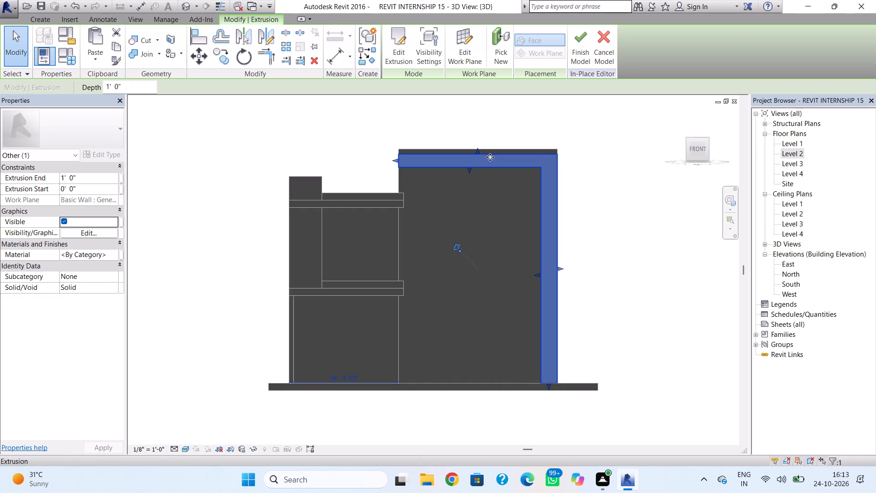
Edit the extrusion sketch, adding a middle post about 1'-6" wide and 5'-0" from the east leg, from the inner horizontal line to the ground.
{"action": "left_click", "coordinate": [397, 46]}
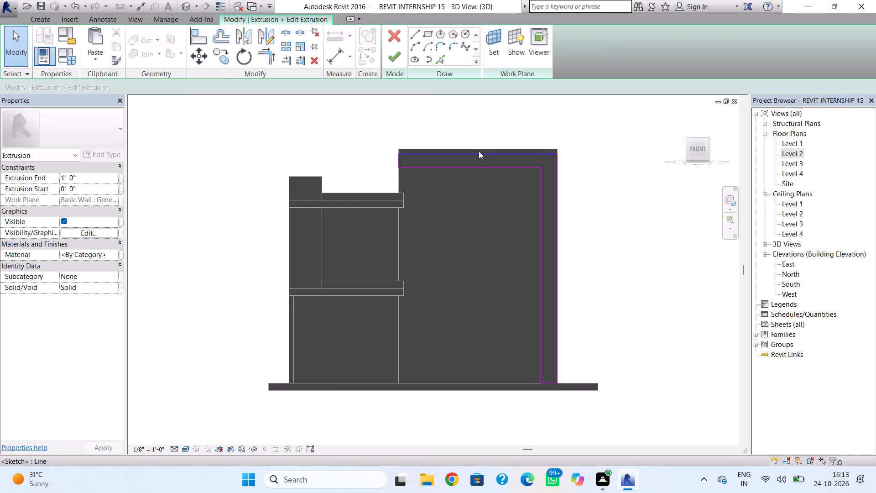
{"action": "left_click", "coordinate": [411, 33]}
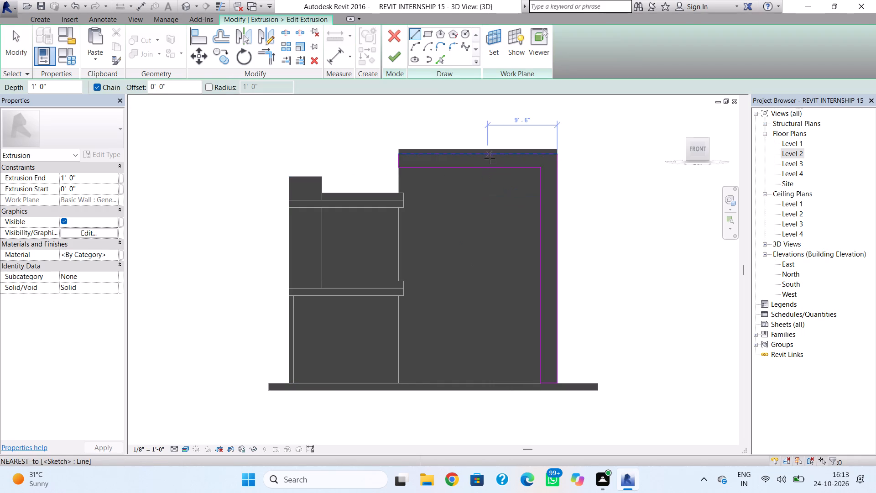
{"action": "left_click", "coordinate": [492, 168]}
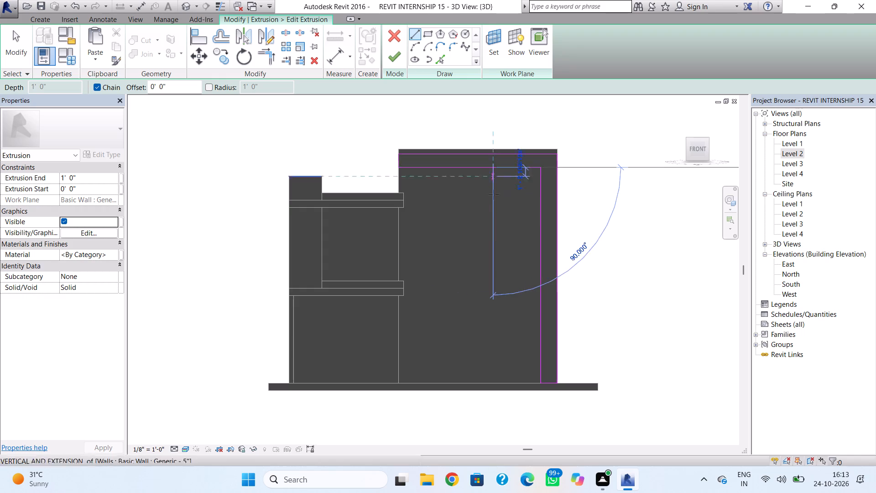
{"action": "left_click", "coordinate": [490, 382]}
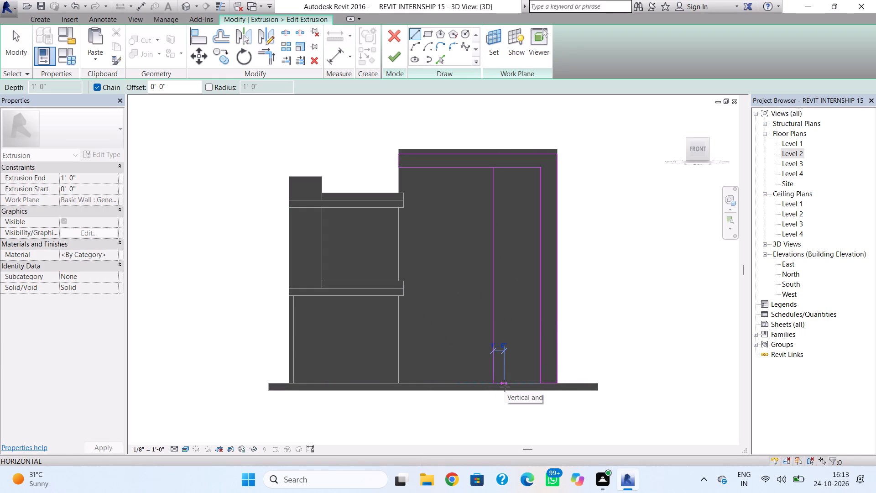
{"action": "left_click", "coordinate": [505, 384]}
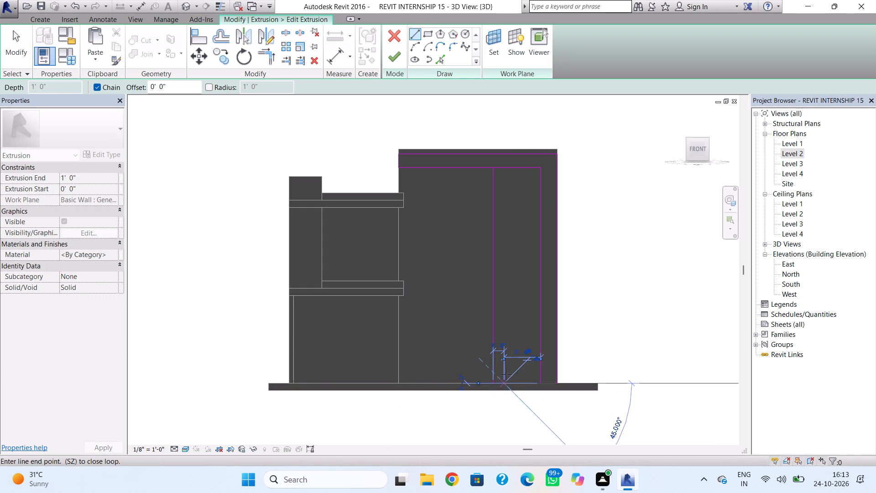
{"action": "left_click", "coordinate": [504, 169]}
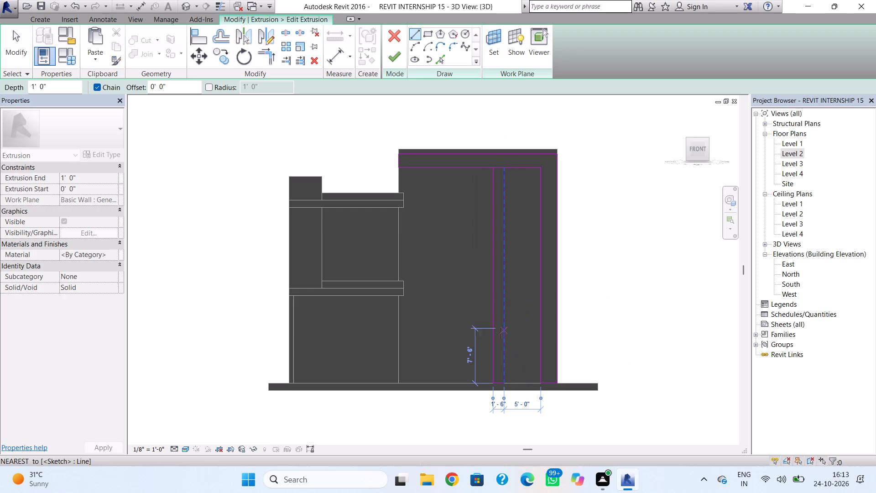
{"action": "key", "text": "Escape"}
{"action": "key", "text": "Escape"}
Replace the inner horizontal line with two segments, one on each side of the middle post, and finish the extrusion sketch.
{"action": "left_click", "coordinate": [495, 165]}
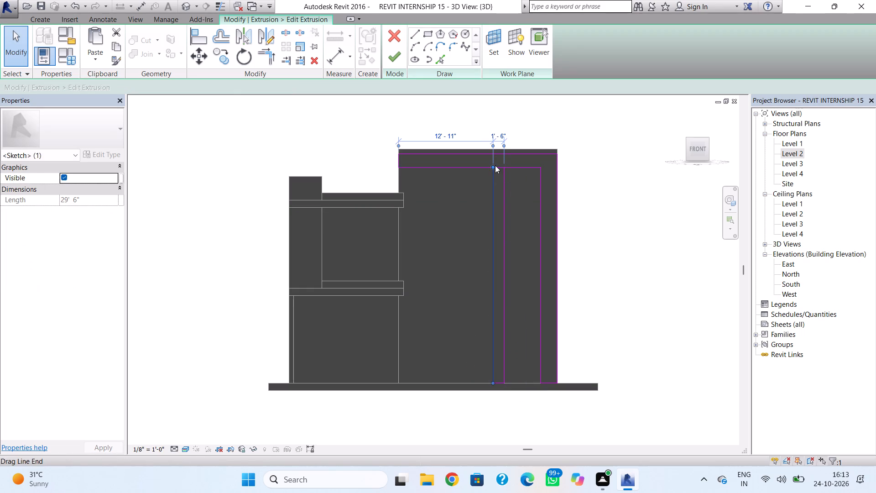
{"action": "left_click", "coordinate": [497, 165]}
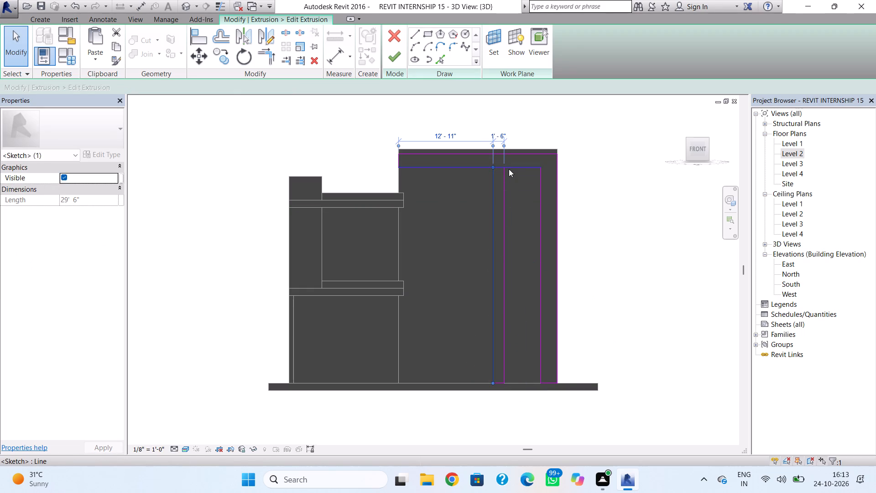
{"action": "left_click", "coordinate": [509, 169]}
{"action": "key", "text": "Delete"}
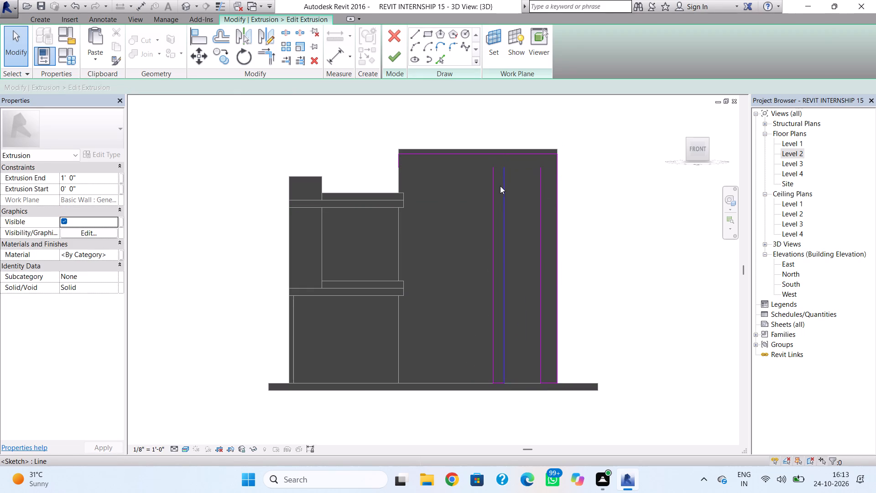
{"action": "left_click", "coordinate": [418, 31]}
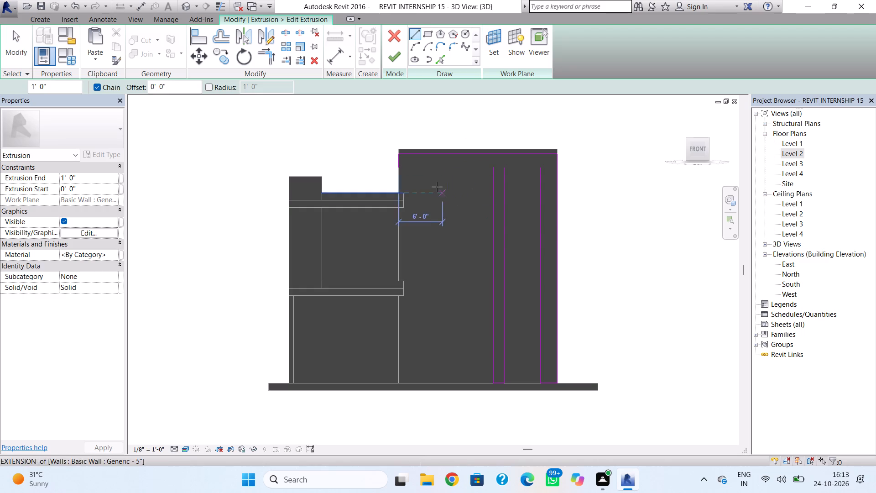
{"action": "left_click", "coordinate": [399, 166]}
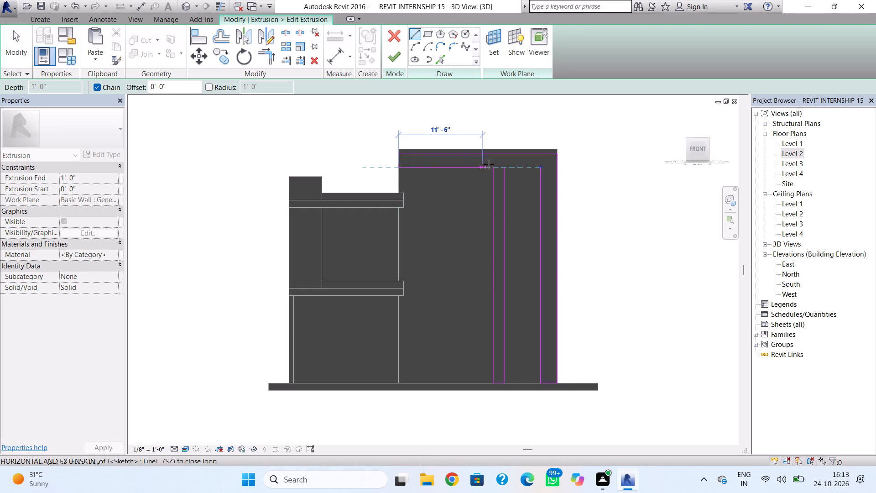
{"action": "left_click", "coordinate": [494, 168]}
{"action": "left_click", "coordinate": [506, 168]}
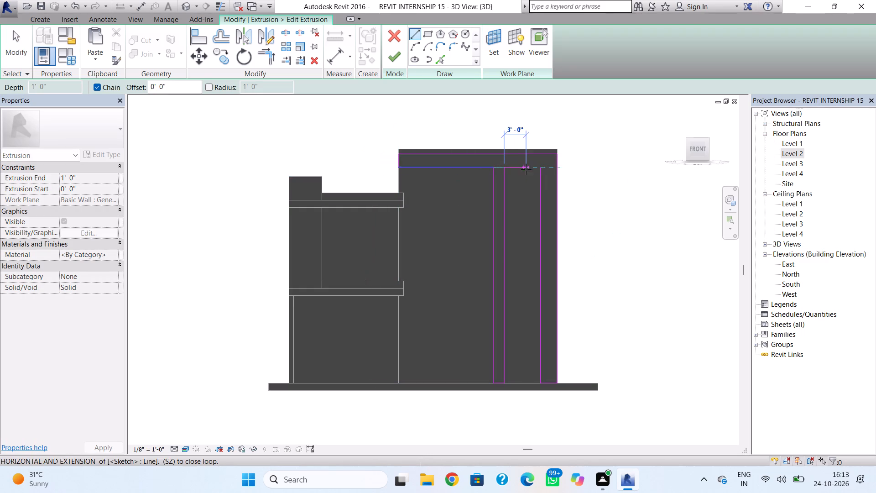
{"action": "left_click", "coordinate": [541, 170]}
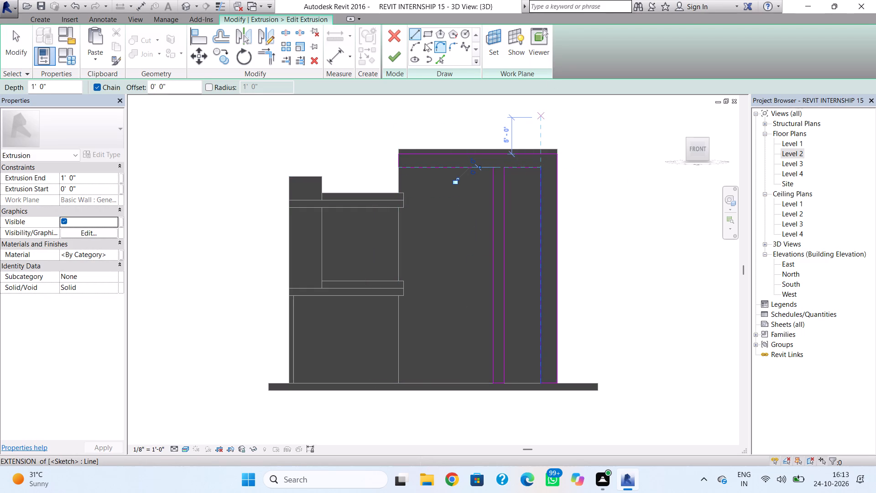
{"action": "left_click", "coordinate": [395, 57]}
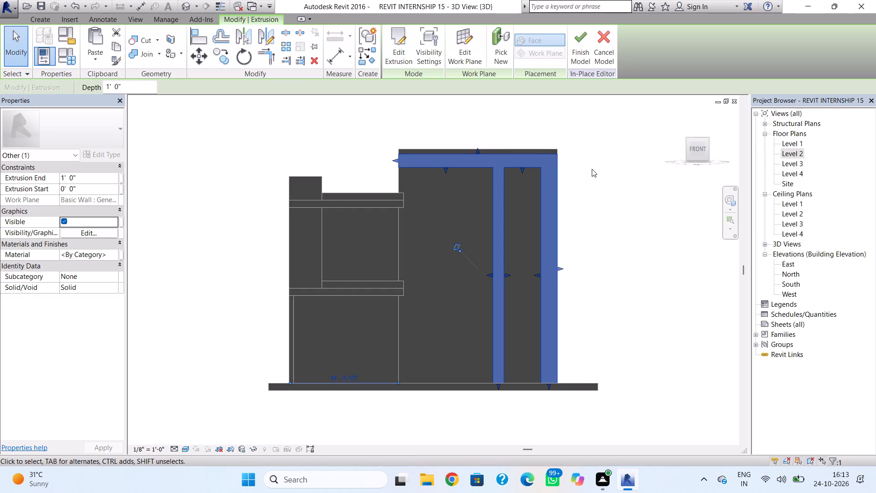
Finish the in-place model of the facade frame.
{"action": "left_click", "coordinate": [594, 170]}
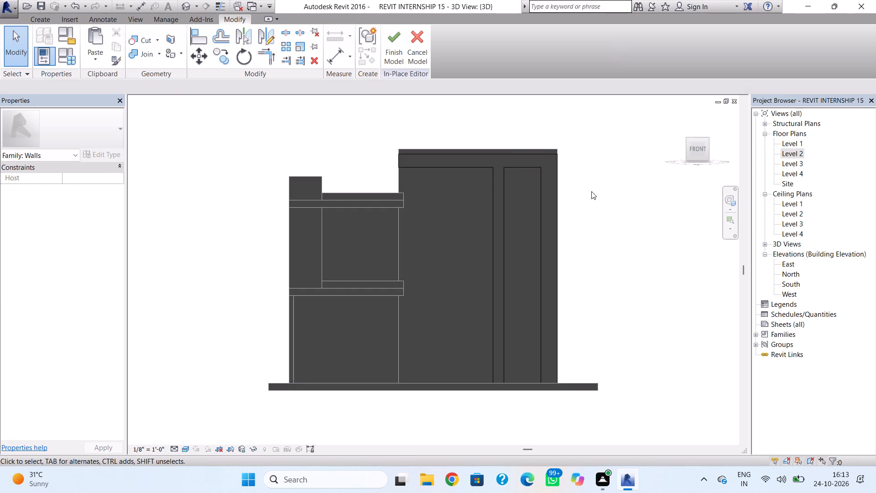
{"action": "left_click", "coordinate": [393, 52]}
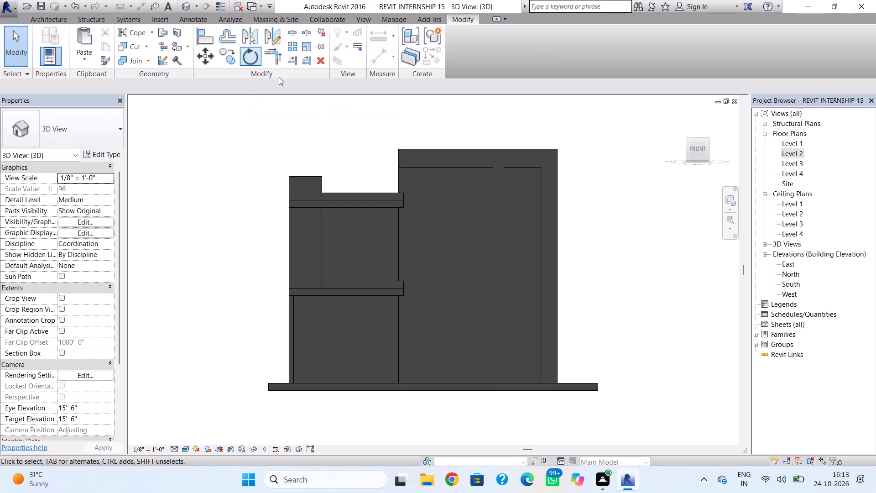
Reopen the in-place frame and sketch a new closed extrusion profile with a west leg to the ground and an arm reaching the middle post.
{"action": "left_click", "coordinate": [59, 21]}
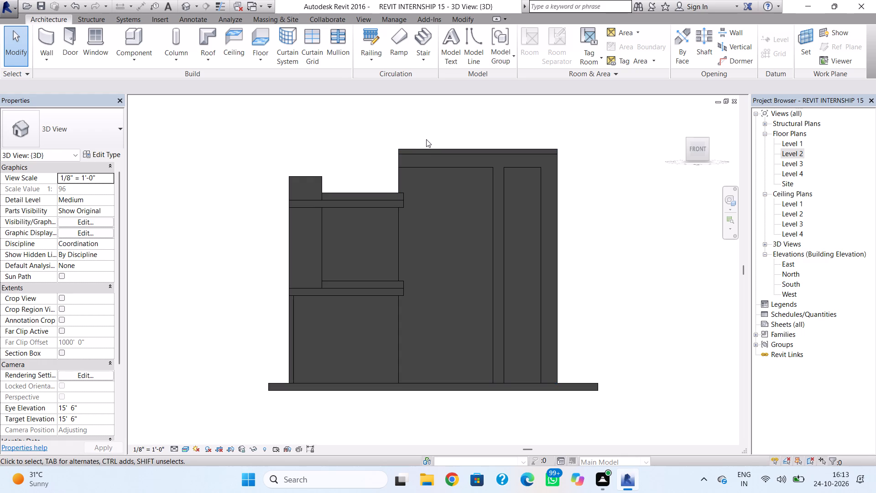
{"action": "left_click", "coordinate": [436, 151]}
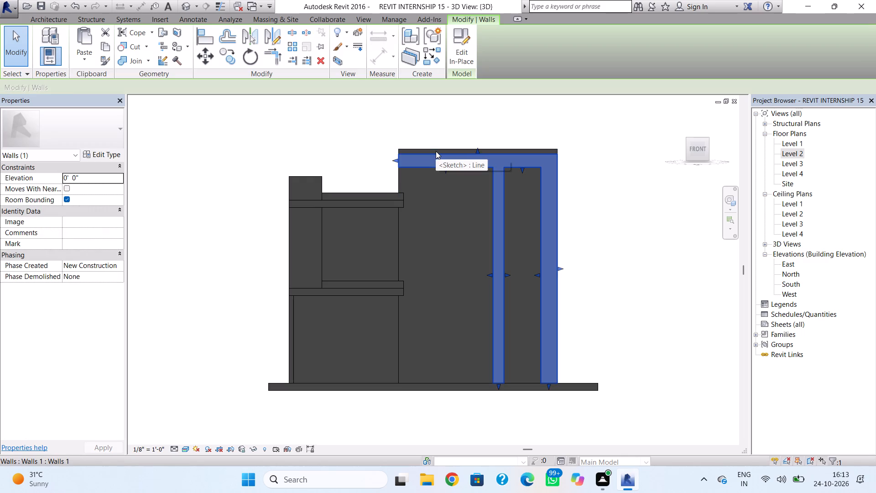
{"action": "left_click", "coordinate": [461, 51]}
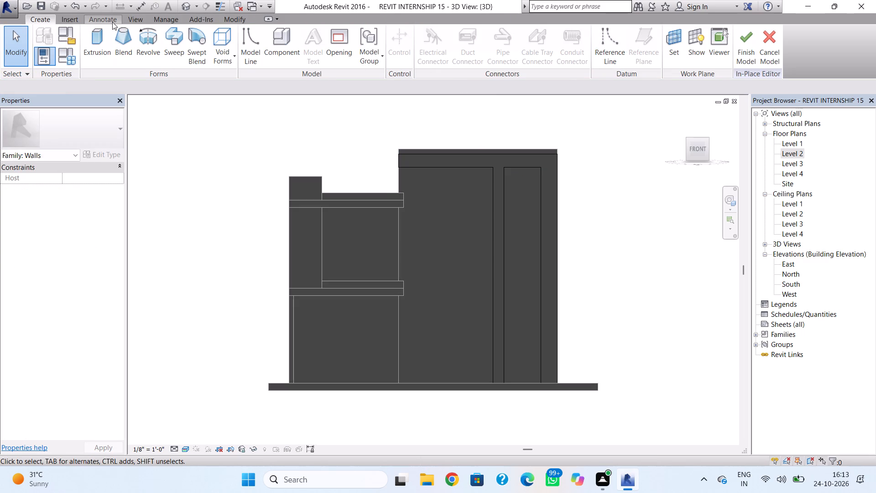
{"action": "left_click", "coordinate": [103, 29]}
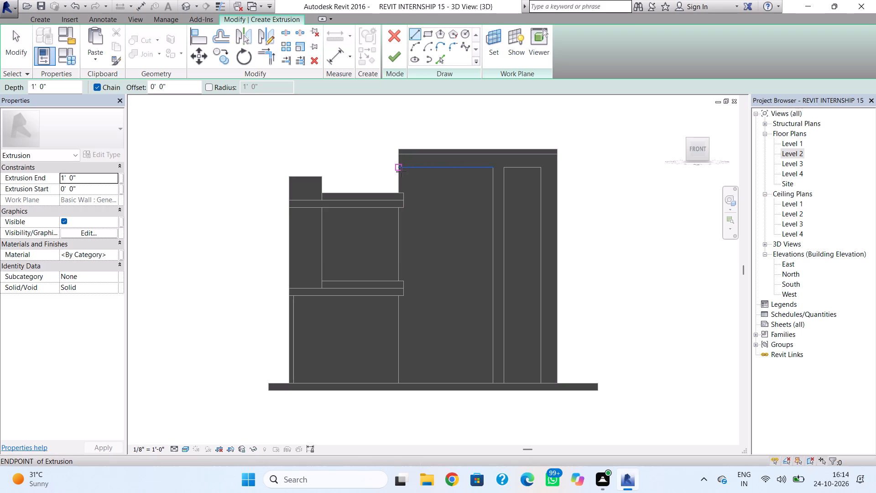
{"action": "scroll", "coordinate": [401, 173], "scroll_direction": "up", "scroll_amount": 3}
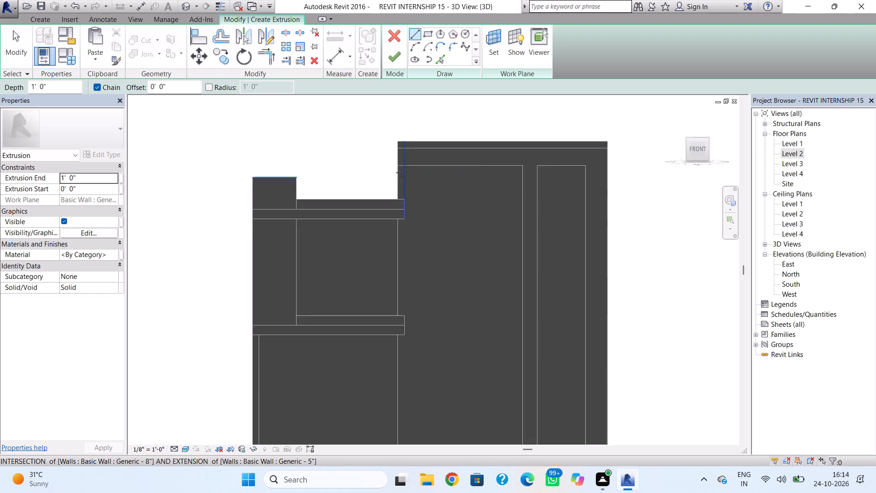
{"action": "left_click", "coordinate": [399, 165]}
{"action": "scroll", "coordinate": [391, 388], "scroll_direction": "down", "scroll_amount": 1}
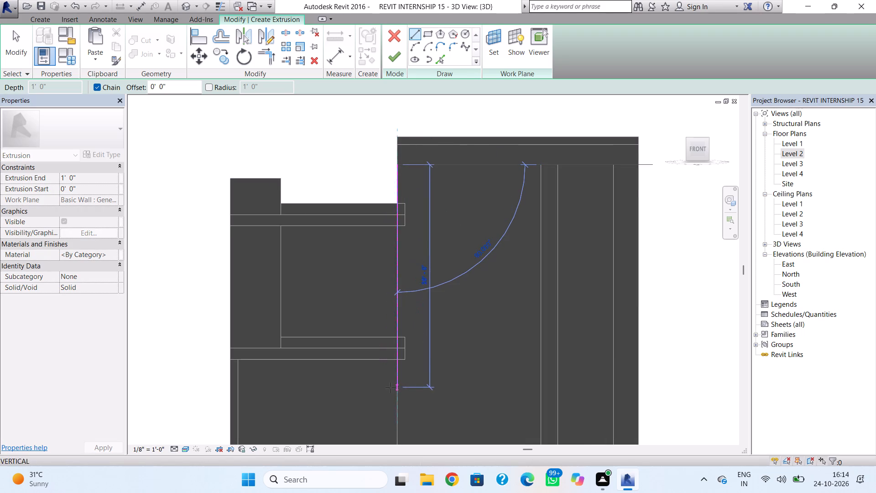
{"action": "scroll", "coordinate": [391, 388], "scroll_direction": "down", "scroll_amount": 1}
{"action": "middle_click_drag", "start_coordinate": [391, 388], "coordinate": [380, 281]}
{"action": "left_click", "coordinate": [387, 359]}
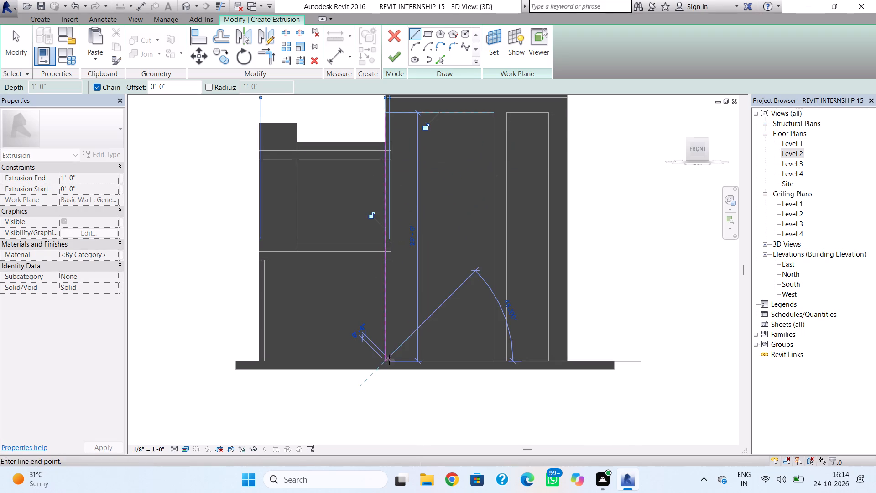
{"action": "left_click", "coordinate": [423, 363]}
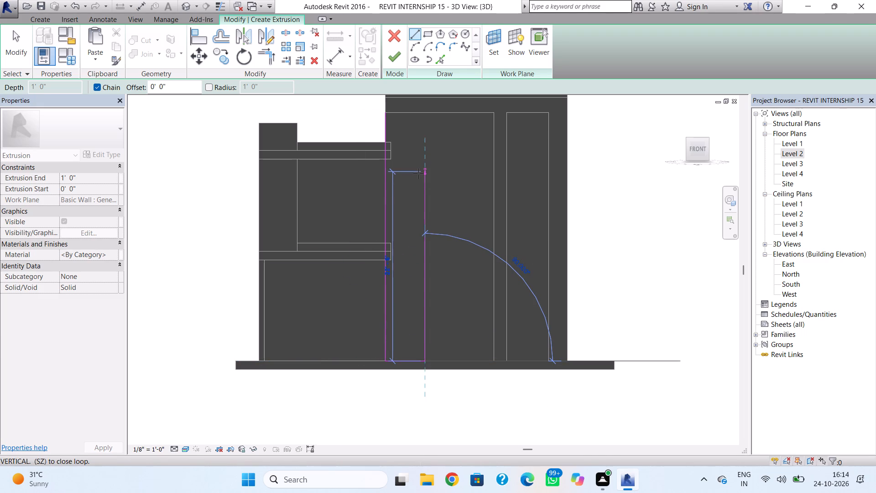
{"action": "left_click", "coordinate": [420, 171]}
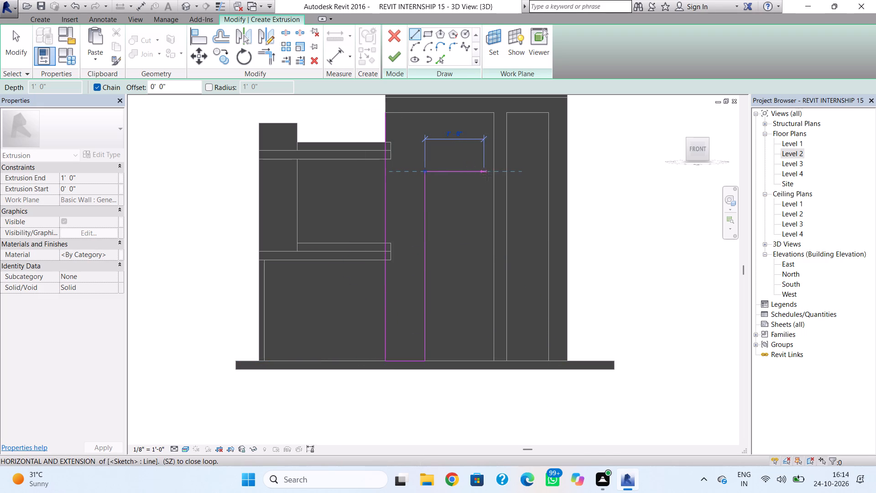
{"action": "left_click", "coordinate": [493, 173]}
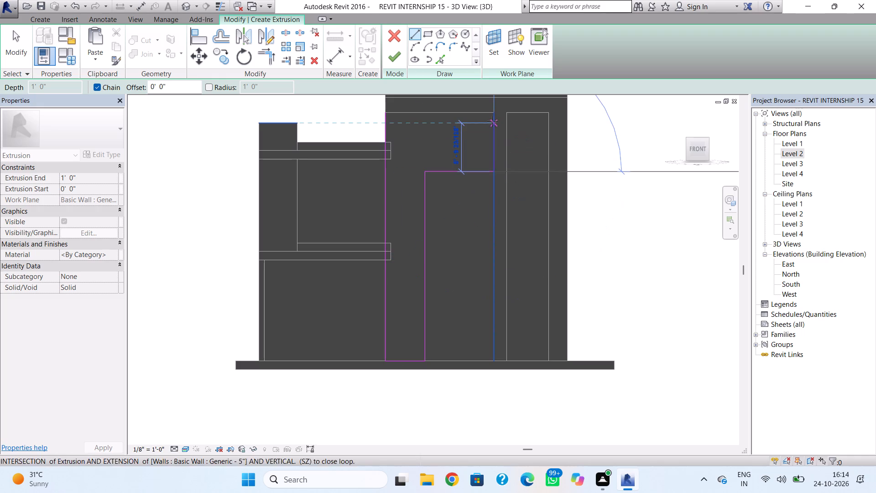
{"action": "left_click", "coordinate": [493, 116]}
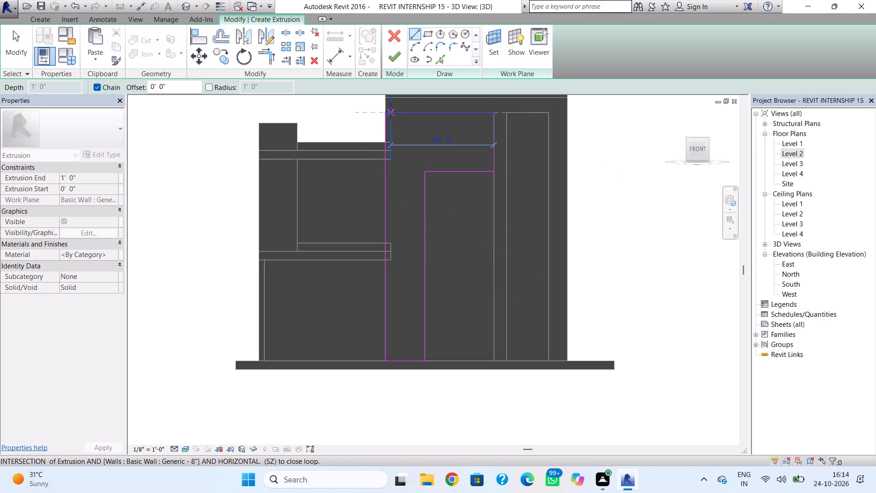
{"action": "left_click", "coordinate": [387, 114]}
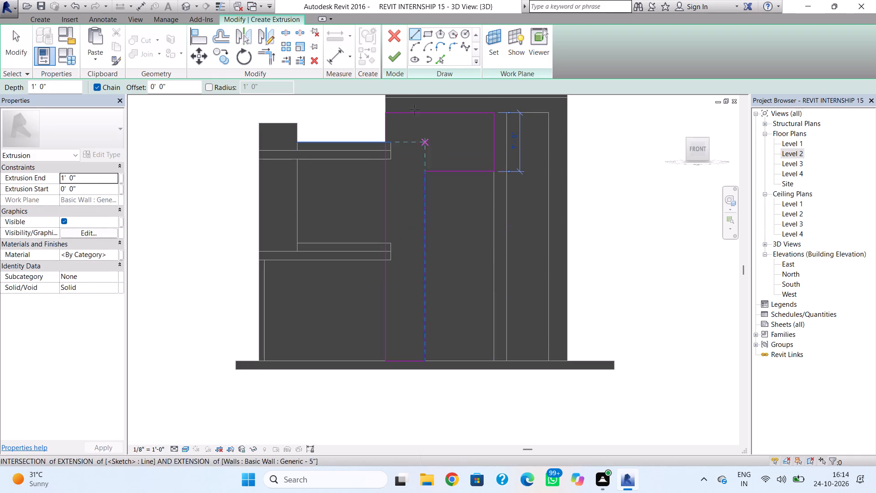
Finish the sketch of the west leg and arm extrusion, and finish the in-place frame model.
{"action": "left_click", "coordinate": [399, 62]}
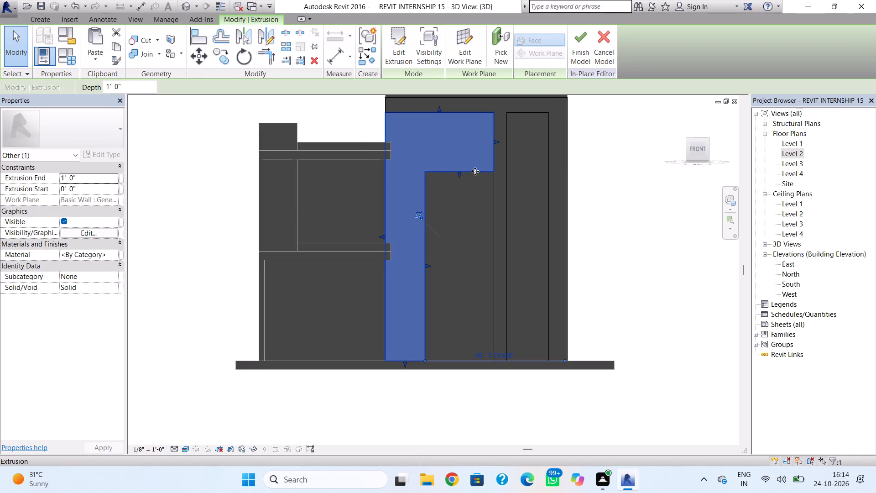
{"action": "key", "text": "Escape"}
{"action": "right_click_drag", "start_coordinate": [423, 239], "coordinate": [486, 326], "text": "shift"}
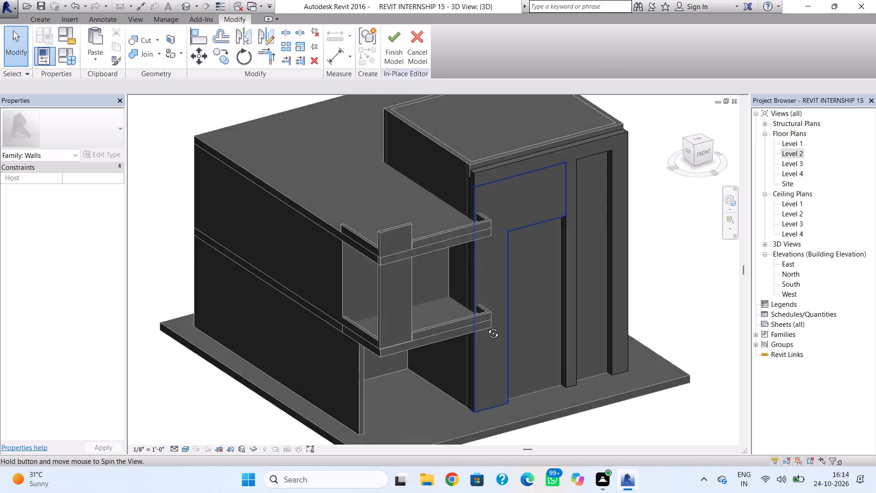
{"action": "right_click_drag", "start_coordinate": [486, 326], "coordinate": [572, 315], "text": "shift"}
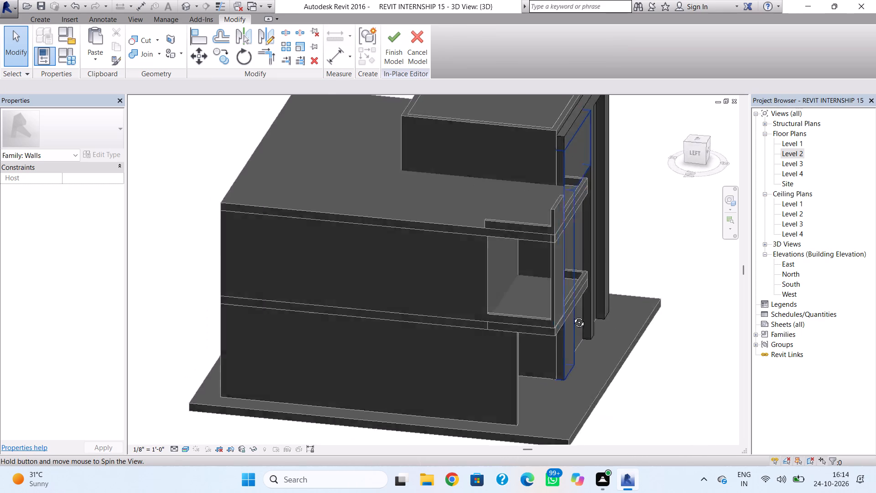
{"action": "right_click_drag", "start_coordinate": [572, 315], "coordinate": [419, 267], "text": "shift"}
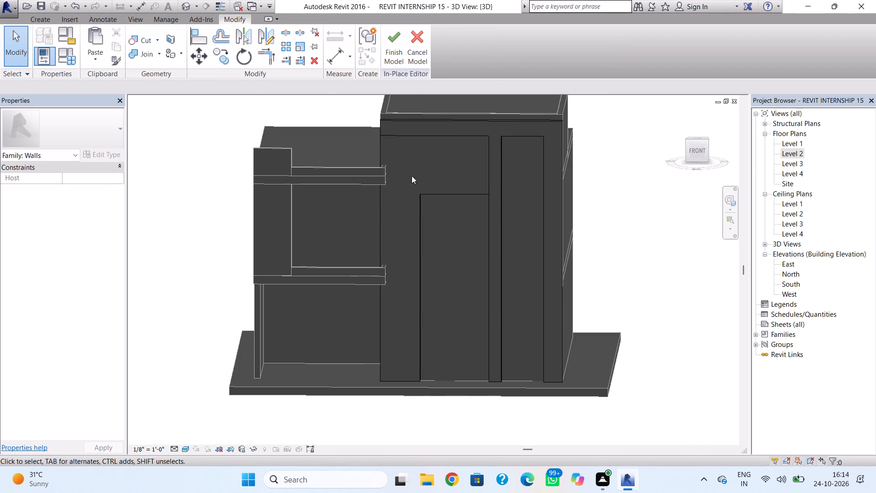
{"action": "left_click", "coordinate": [392, 37]}
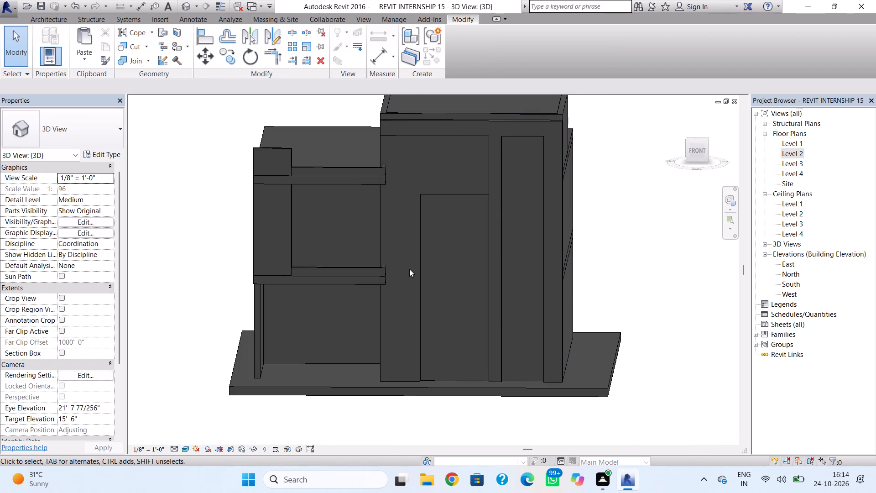
Adjust the depth of the frame's west extrusion, moving its back face deeper behind the facade and setting its front face slightly behind the frame.
{"action": "right_click_drag", "start_coordinate": [418, 315], "coordinate": [600, 304], "text": "shift"}
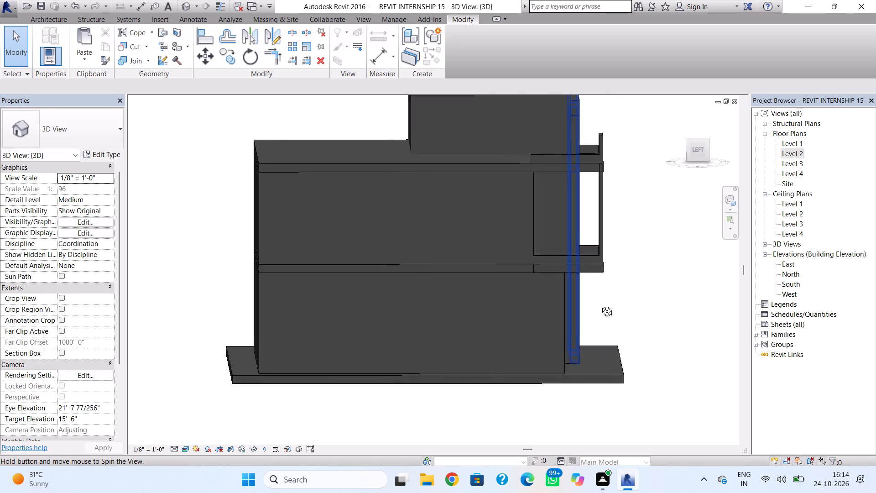
{"action": "right_click_drag", "start_coordinate": [600, 304], "coordinate": [510, 398], "text": "shift"}
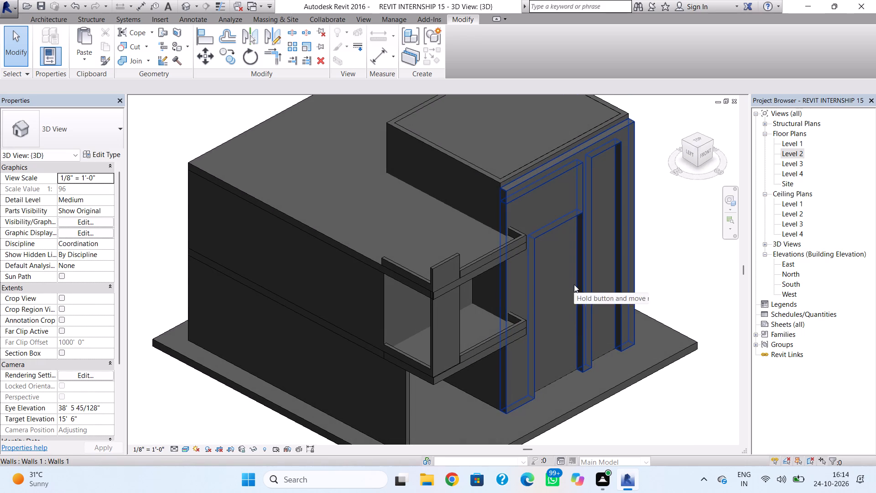
{"action": "key", "text": "Escape"}
{"action": "scroll", "coordinate": [559, 255], "scroll_direction": "up", "scroll_amount": 3}
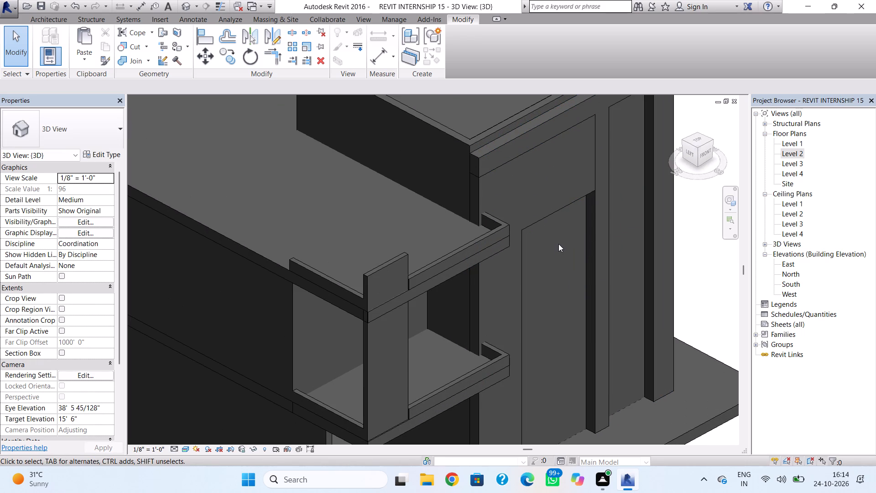
{"action": "left_click", "coordinate": [548, 213]}
{"action": "scroll", "coordinate": [545, 290], "scroll_direction": "up", "scroll_amount": 4}
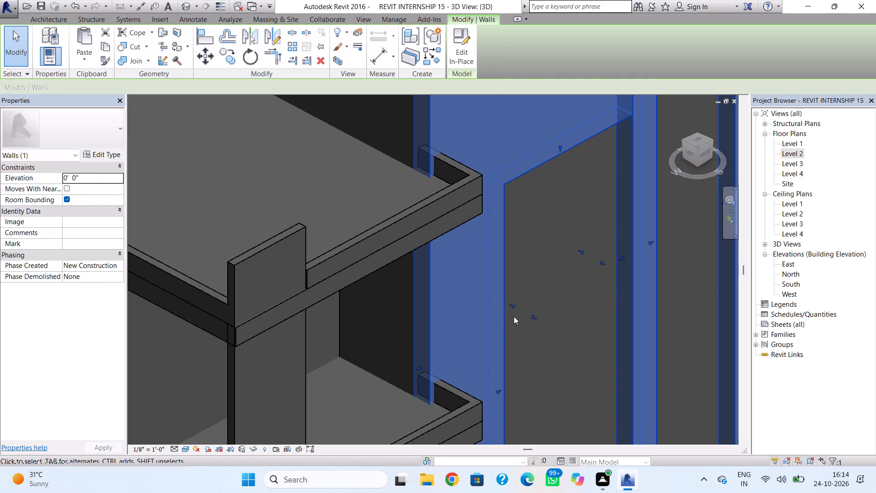
{"action": "left_click_drag", "start_coordinate": [512, 303], "coordinate": [501, 292]}
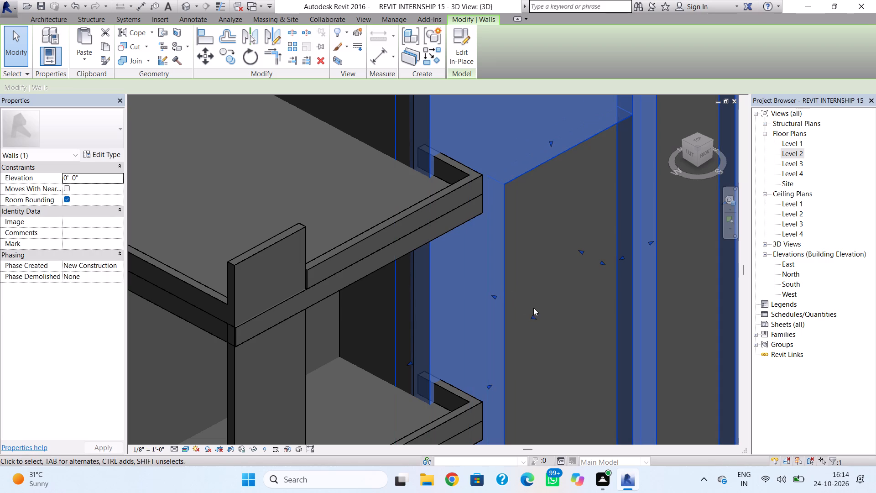
{"action": "left_click_drag", "start_coordinate": [536, 315], "coordinate": [522, 299]}
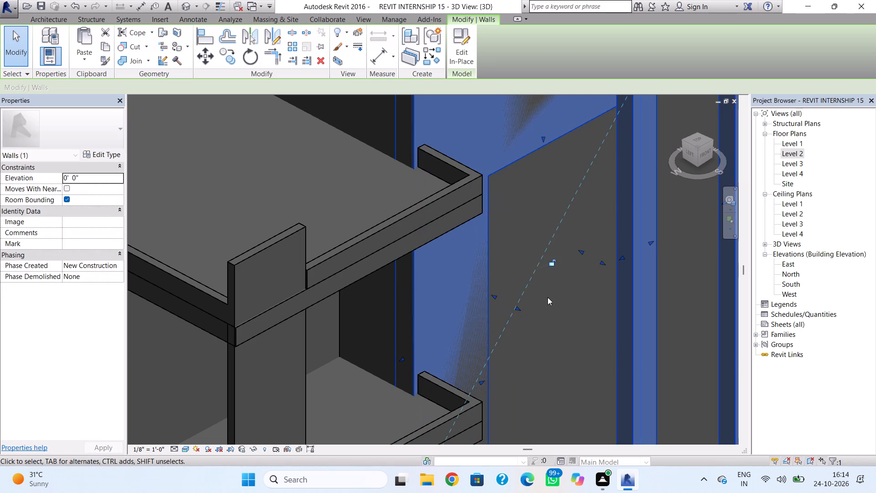
{"action": "left_click", "coordinate": [547, 297]}
{"action": "left_click", "coordinate": [490, 315]}
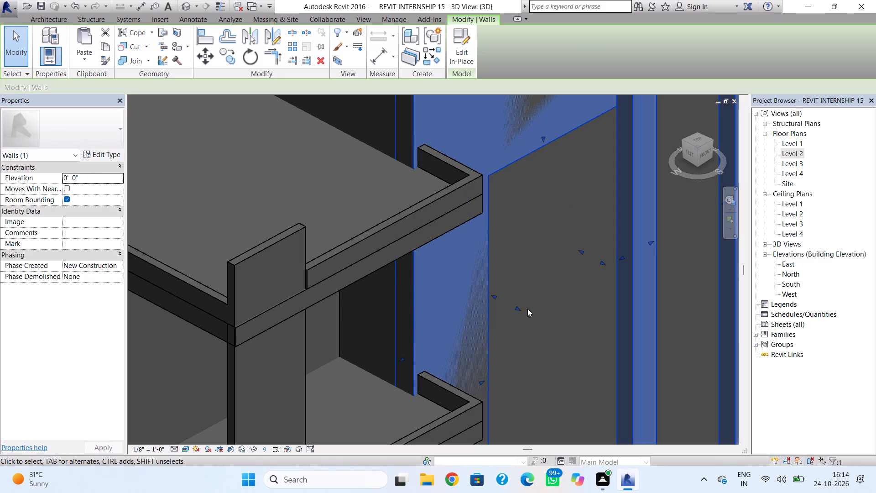
{"action": "left_click_drag", "start_coordinate": [520, 308], "coordinate": [527, 313]}
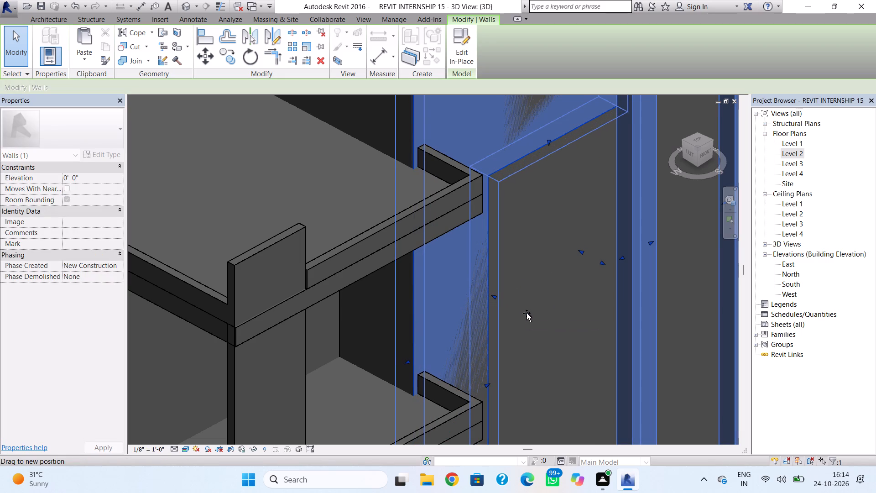
{"action": "left_click_drag", "start_coordinate": [527, 313], "coordinate": [528, 314]}
{"action": "left_click", "coordinate": [585, 312]}
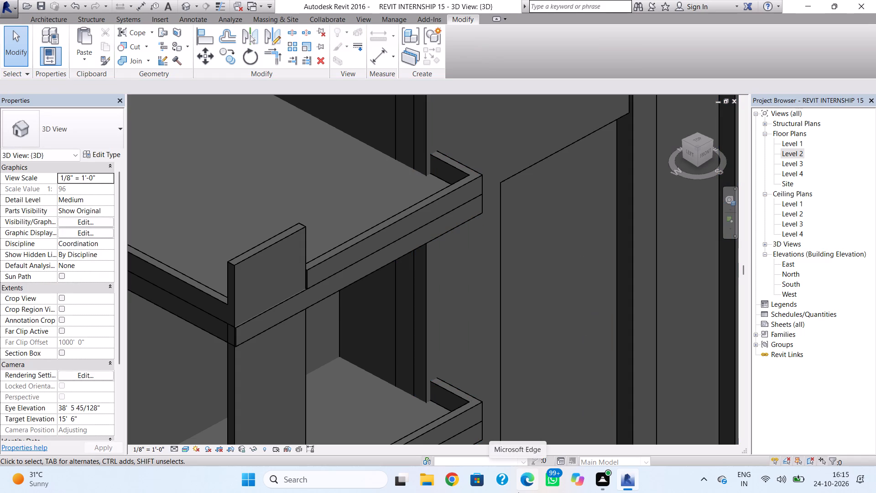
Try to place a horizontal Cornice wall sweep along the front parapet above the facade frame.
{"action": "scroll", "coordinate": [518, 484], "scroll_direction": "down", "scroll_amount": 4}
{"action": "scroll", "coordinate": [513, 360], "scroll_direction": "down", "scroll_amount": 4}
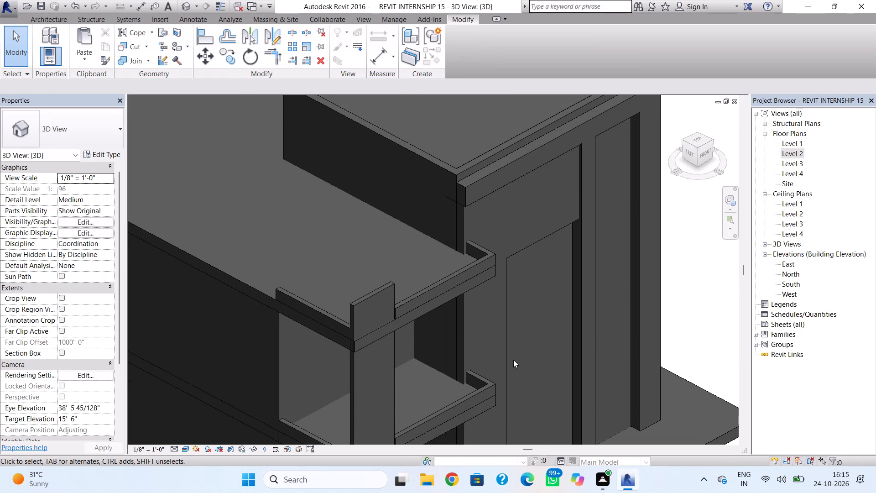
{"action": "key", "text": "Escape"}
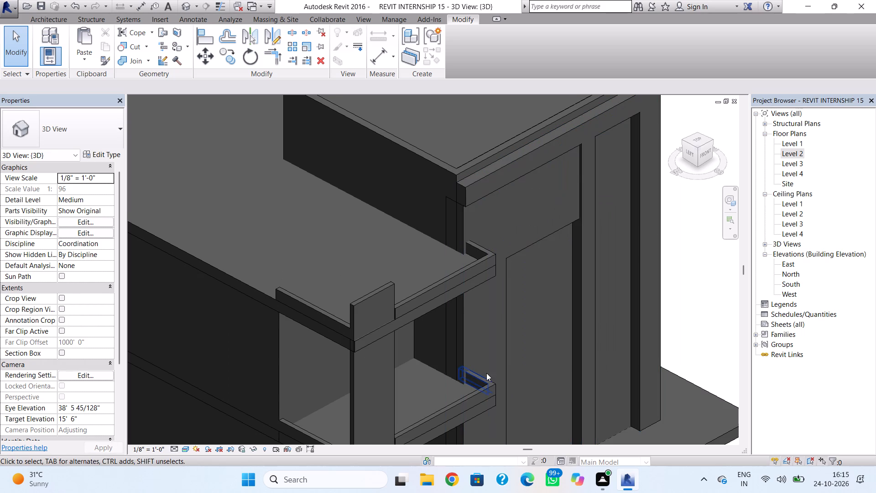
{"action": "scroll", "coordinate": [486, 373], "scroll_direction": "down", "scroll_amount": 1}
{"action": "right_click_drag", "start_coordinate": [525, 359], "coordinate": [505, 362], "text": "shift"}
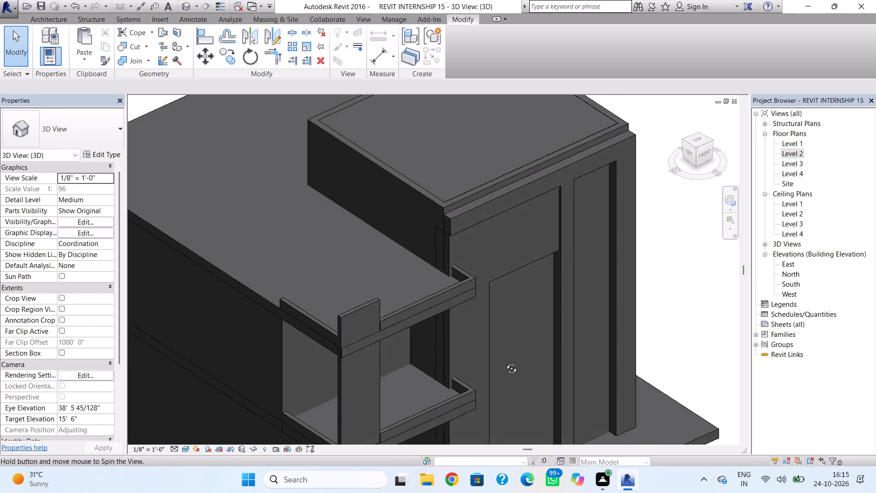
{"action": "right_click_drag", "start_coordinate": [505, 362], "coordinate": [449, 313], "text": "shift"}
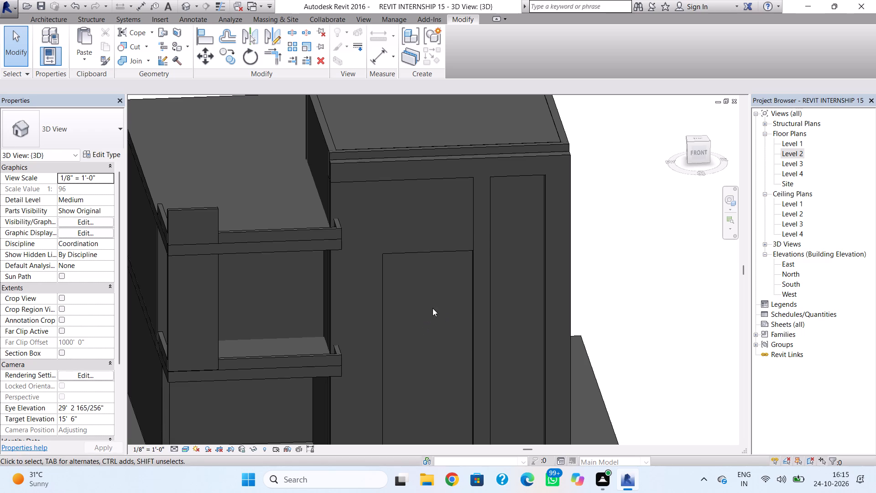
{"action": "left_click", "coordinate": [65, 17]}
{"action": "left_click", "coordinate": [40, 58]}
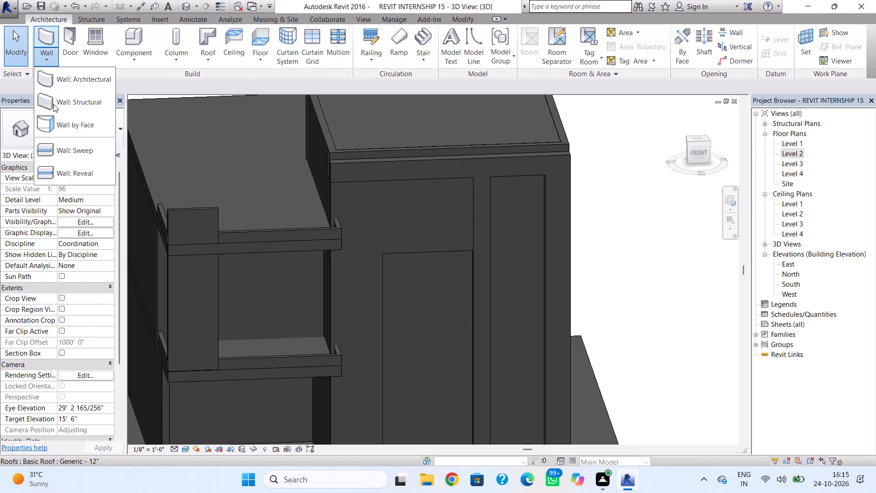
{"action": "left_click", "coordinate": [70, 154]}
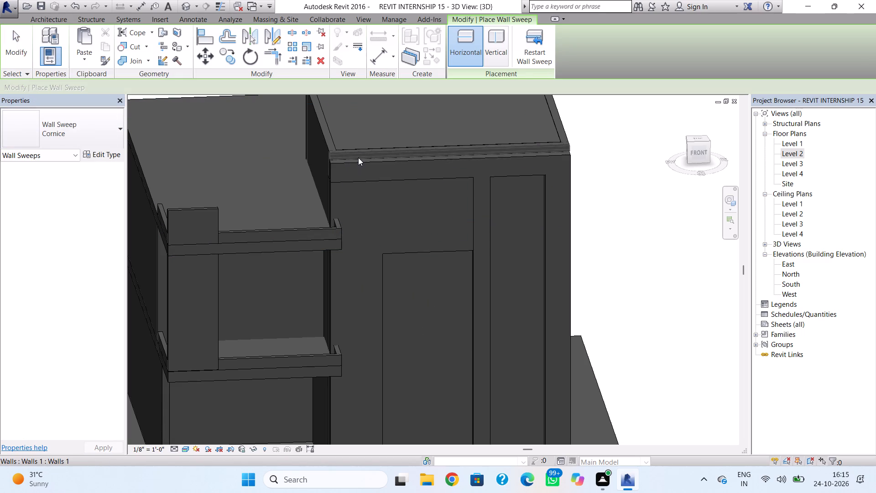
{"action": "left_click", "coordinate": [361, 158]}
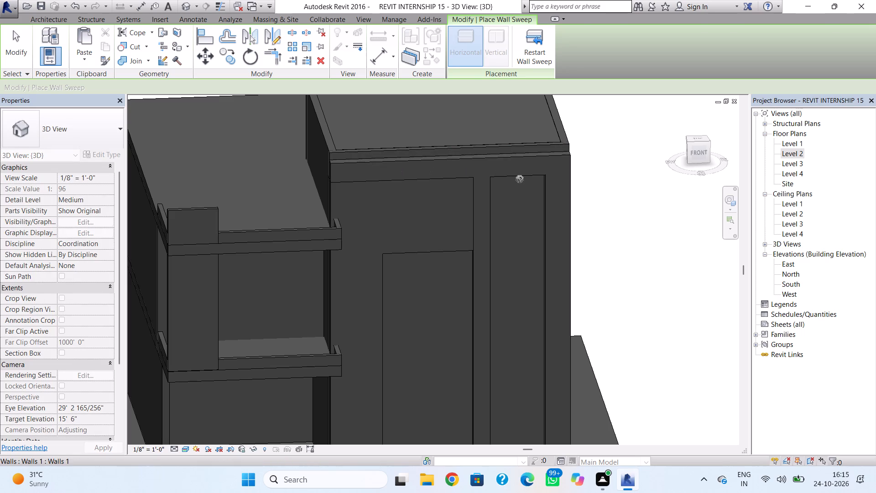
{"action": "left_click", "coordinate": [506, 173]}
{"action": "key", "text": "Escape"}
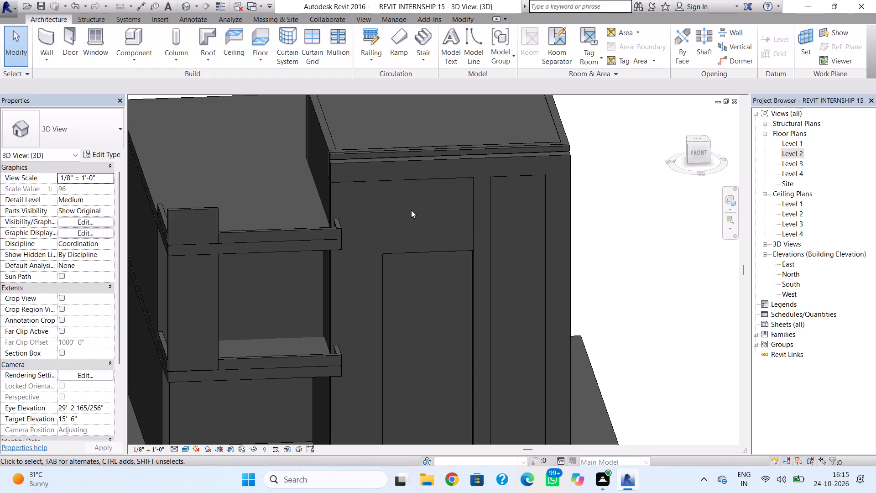
Raise the top face of the facade frame to align with the bottom edge of the front parapet.
{"action": "right_click_drag", "start_coordinate": [411, 210], "coordinate": [400, 168], "text": "shift"}
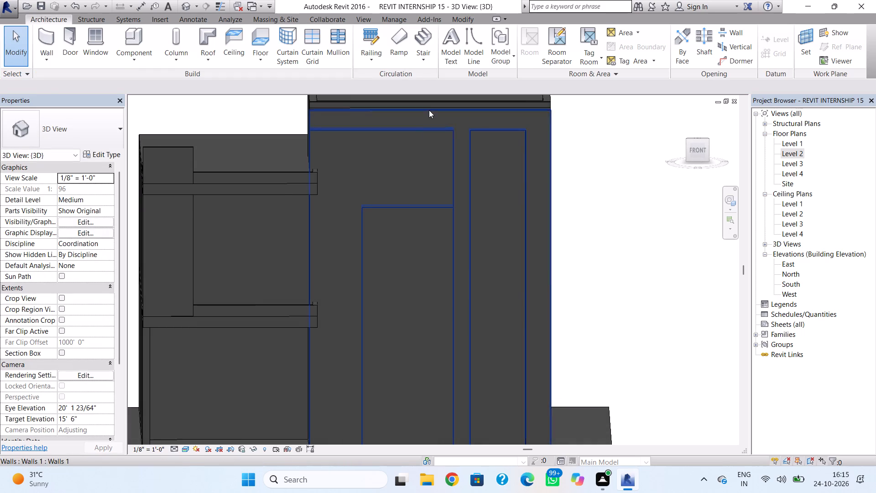
{"action": "left_click", "coordinate": [429, 110]}
{"action": "middle_click_drag", "start_coordinate": [422, 117], "coordinate": [430, 204]}
{"action": "scroll", "coordinate": [434, 192], "scroll_direction": "up", "scroll_amount": 4}
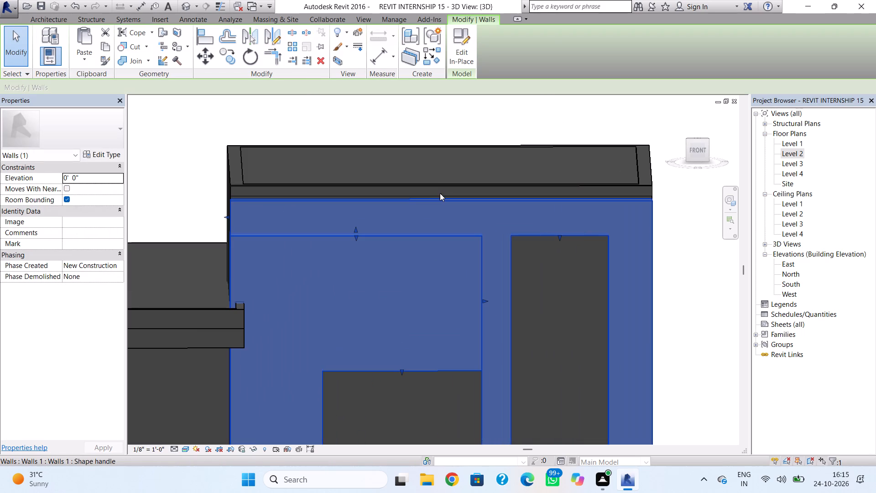
{"action": "left_click", "coordinate": [440, 194]}
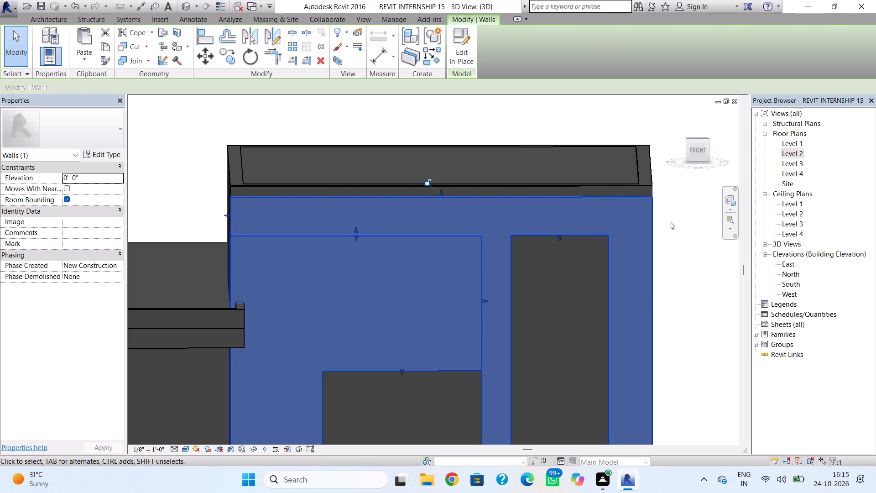
{"action": "left_click", "coordinate": [670, 221]}
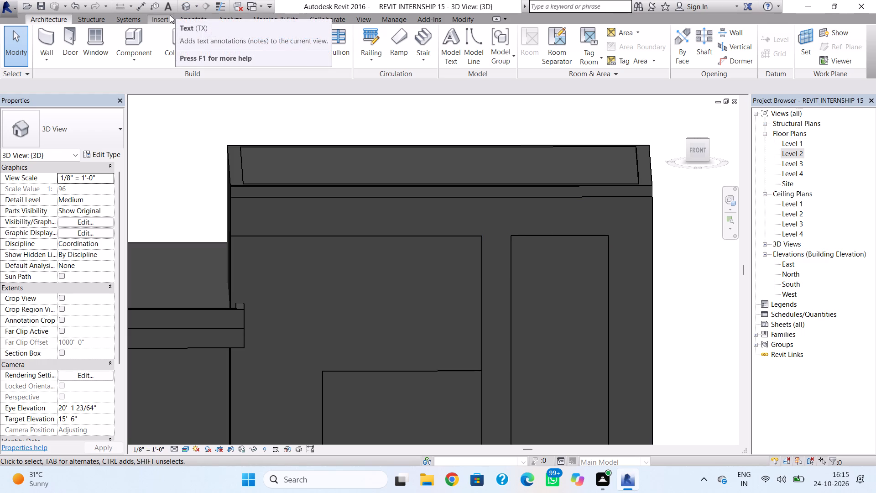
Select the facade frame again and pull the back face of its west extrusion slightly toward the front.
{"action": "right_click_drag", "start_coordinate": [91, 97], "coordinate": [193, 103], "text": "shift"}
{"action": "right_click_drag", "start_coordinate": [196, 148], "coordinate": [205, 155], "text": "shift"}
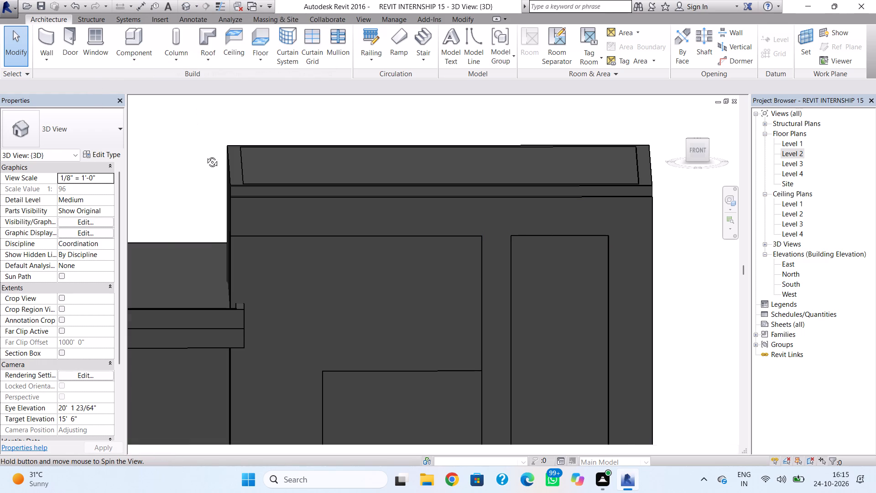
{"action": "right_click_drag", "start_coordinate": [205, 155], "coordinate": [352, 147], "text": "shift"}
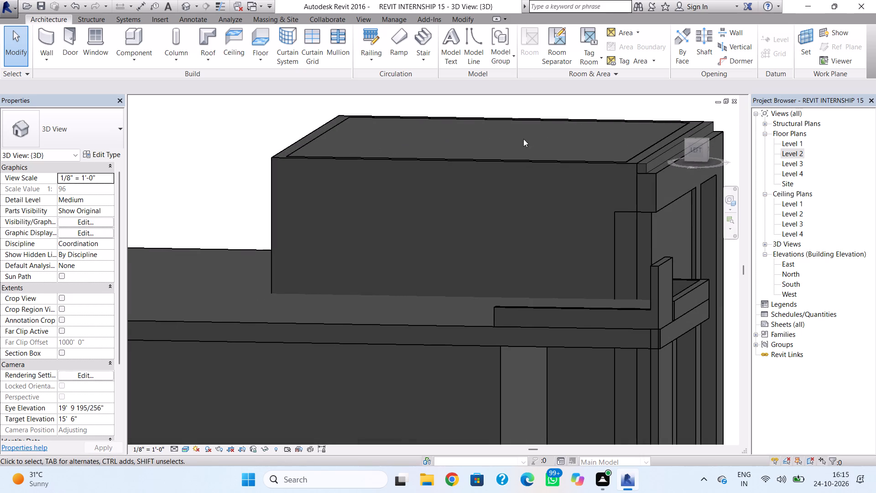
{"action": "left_click", "coordinate": [615, 226]}
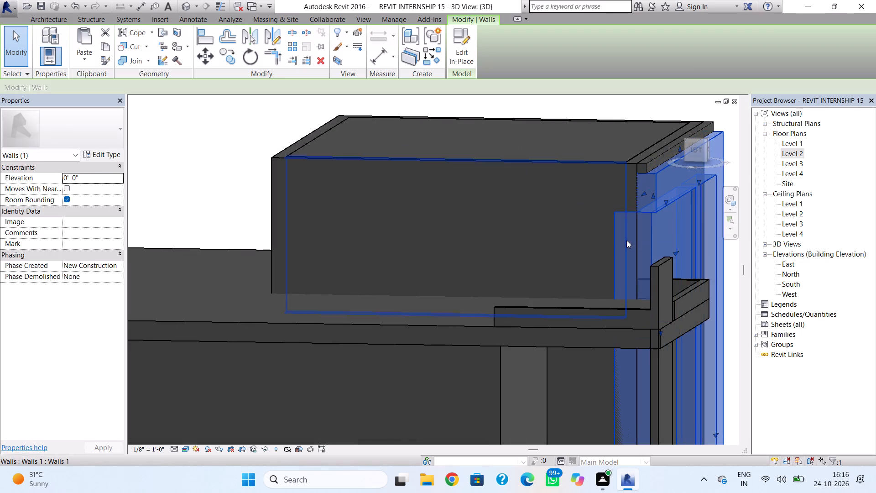
{"action": "scroll", "coordinate": [638, 257], "scroll_direction": "down", "scroll_amount": 2}
{"action": "right_click_drag", "start_coordinate": [647, 248], "coordinate": [563, 262], "text": "shift"}
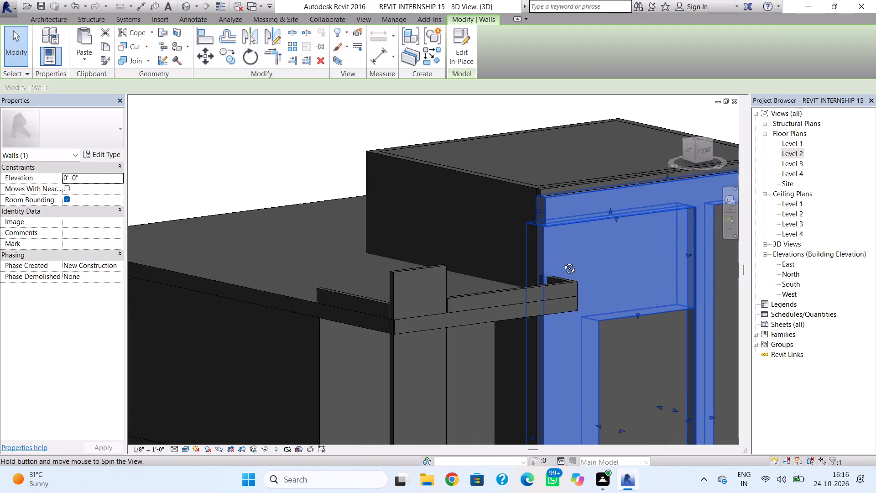
{"action": "right_click_drag", "start_coordinate": [563, 262], "coordinate": [556, 283], "text": "shift"}
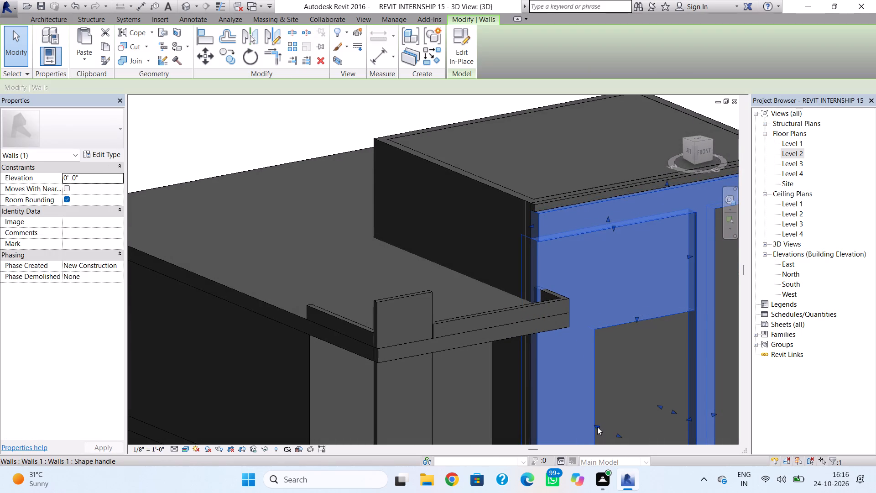
{"action": "left_click_drag", "start_coordinate": [597, 427], "coordinate": [606, 430]}
{"action": "left_click", "coordinate": [649, 402]}
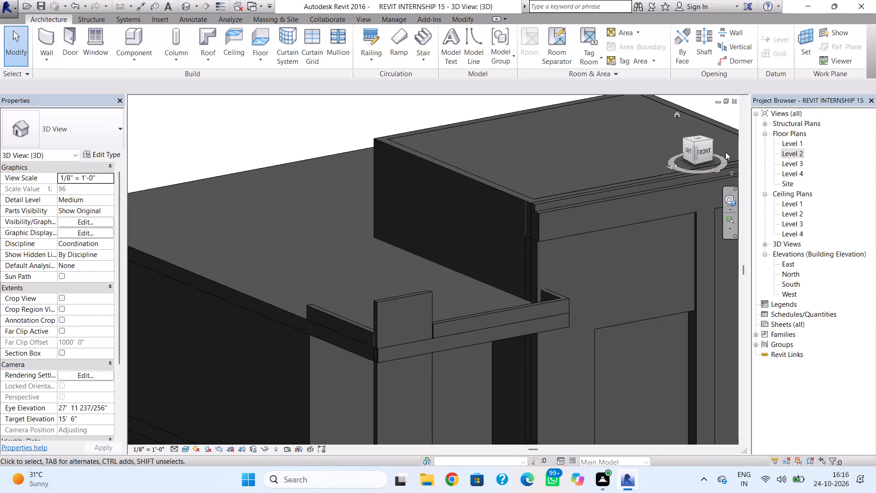
Start a new in-place model in the Walls category, keeping the suggested name.
{"action": "left_click", "coordinate": [691, 157]}
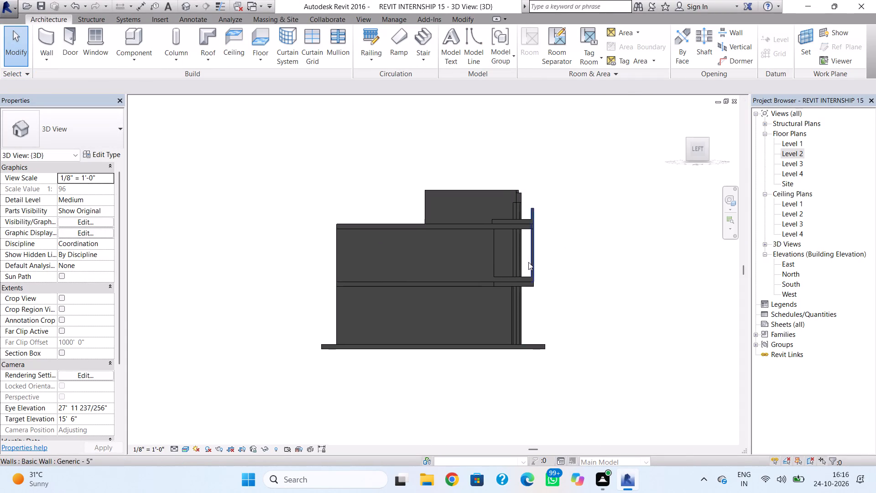
{"action": "scroll", "coordinate": [502, 257], "scroll_direction": "up", "scroll_amount": 5}
{"action": "middle_click_drag", "start_coordinate": [496, 261], "coordinate": [491, 286]}
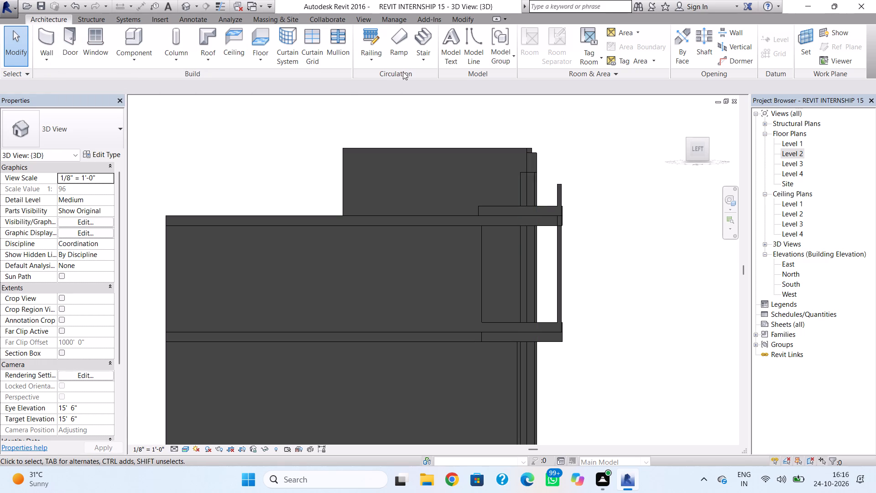
{"action": "left_click", "coordinate": [131, 58]}
{"action": "left_click", "coordinate": [136, 95]}
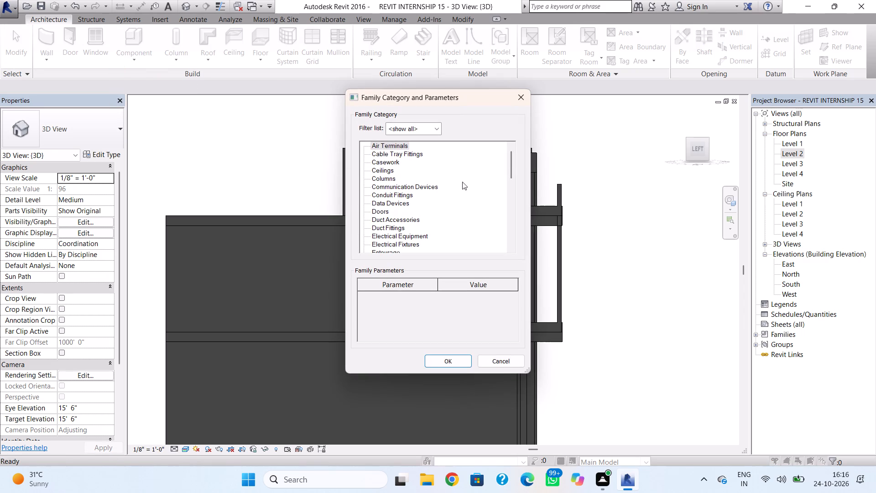
{"action": "left_click_drag", "start_coordinate": [511, 173], "coordinate": [510, 244]}
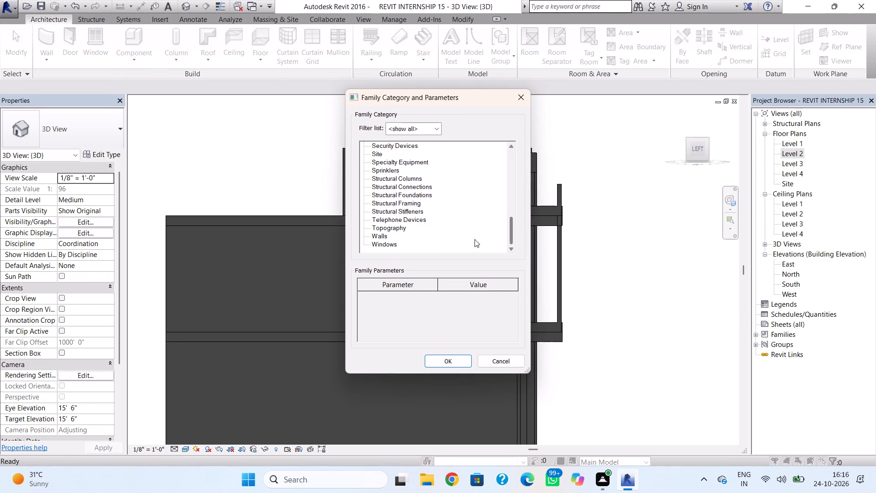
{"action": "left_click", "coordinate": [386, 235]}
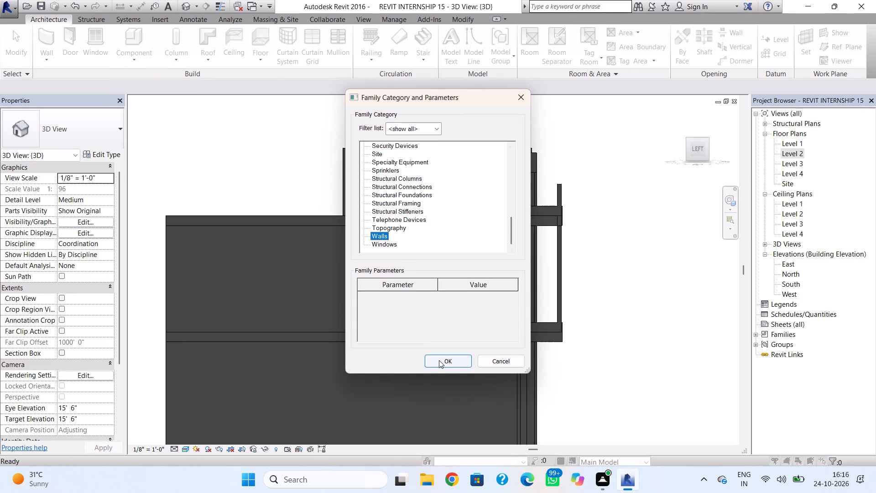
{"action": "left_click", "coordinate": [439, 360]}
{"action": "left_click", "coordinate": [445, 262]}
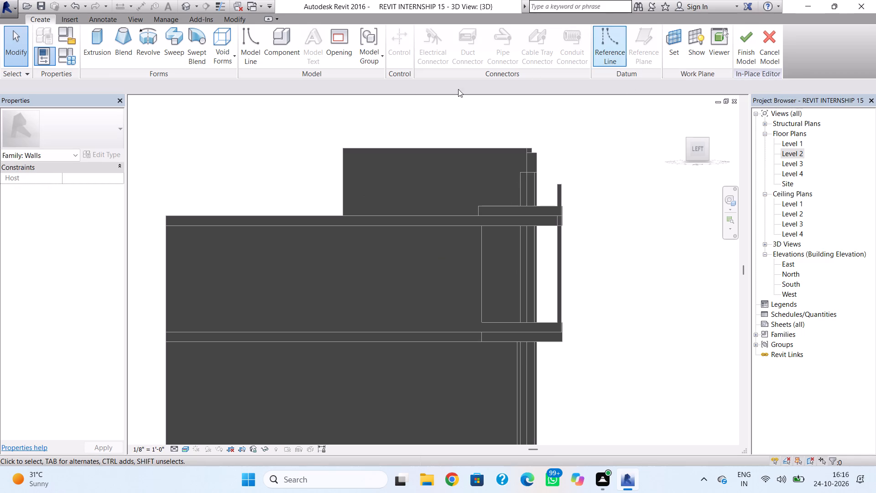
Start an extrusion and pick the west wall of the upper roof block as its work plane.
{"action": "left_click", "coordinate": [91, 27]}
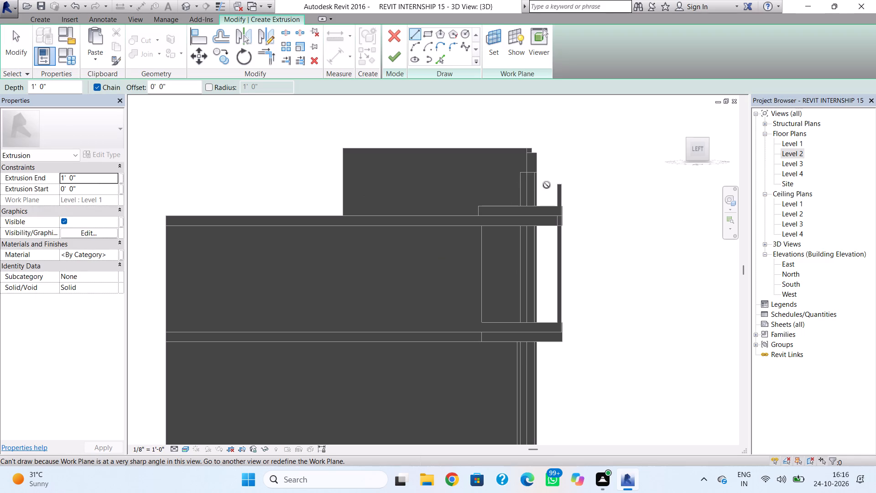
{"action": "left_click", "coordinate": [494, 40]}
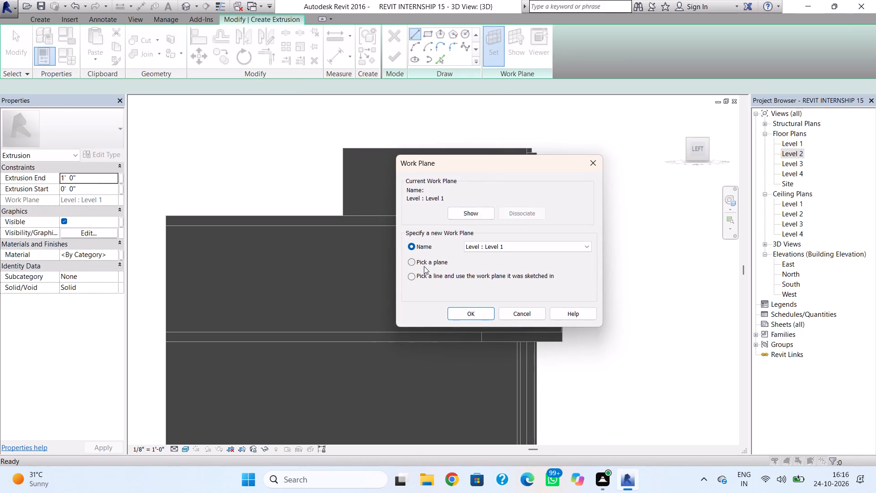
{"action": "left_click", "coordinate": [413, 262]}
{"action": "left_click", "coordinate": [472, 310]}
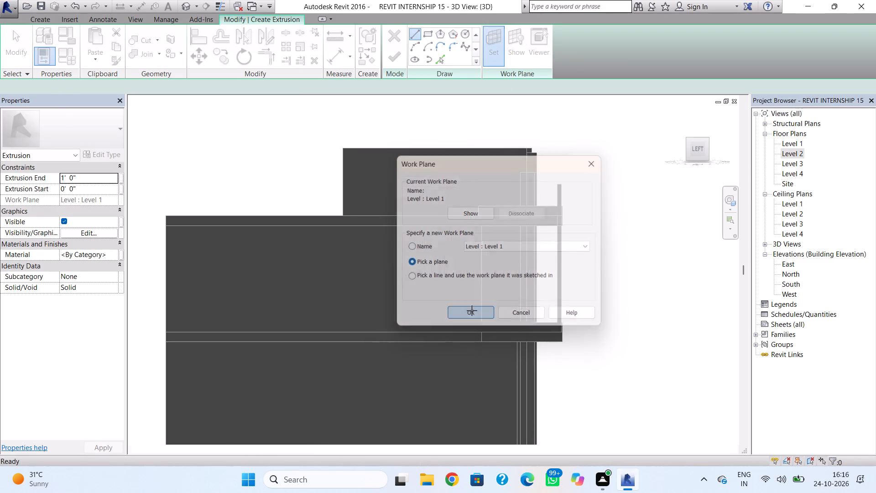
{"action": "right_click_drag", "start_coordinate": [495, 260], "coordinate": [534, 326], "text": "shift"}
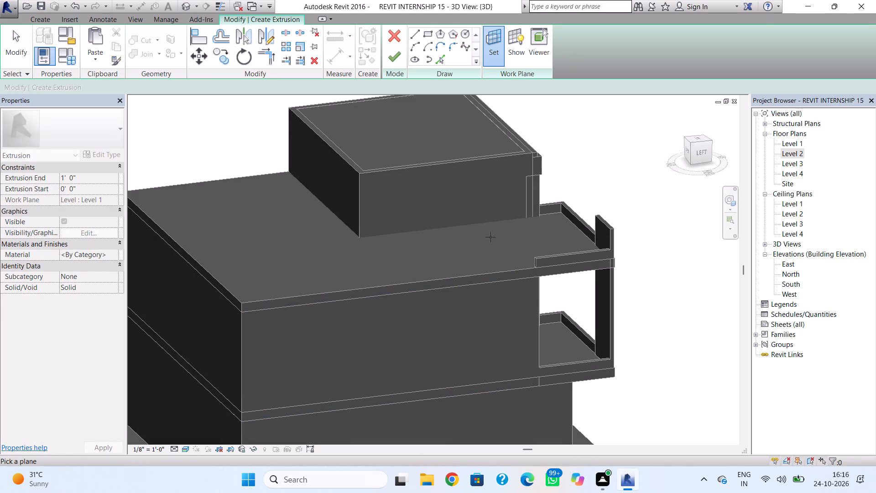
{"action": "left_click", "coordinate": [368, 187]}
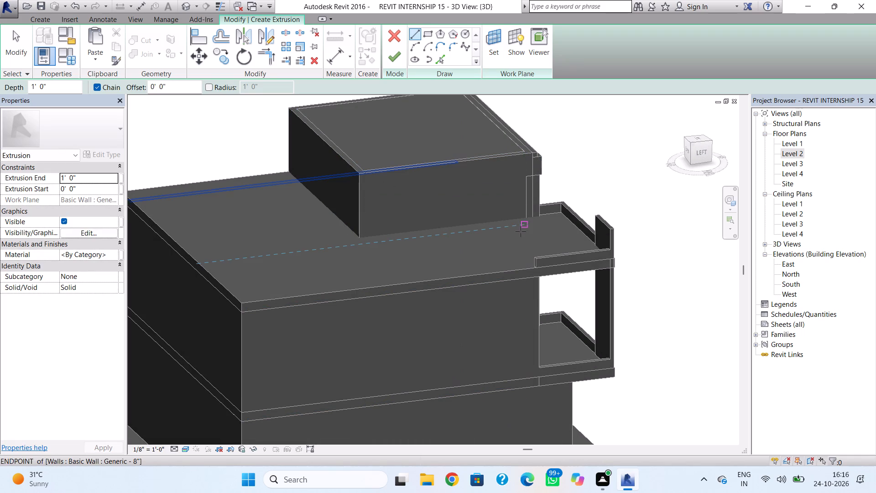
Sketch a closed rectangle about 19' long and 2' high near the top of the upper block's west wall and finish the 1' extrusion.
{"action": "right_click_drag", "start_coordinate": [476, 133], "coordinate": [475, 136]}
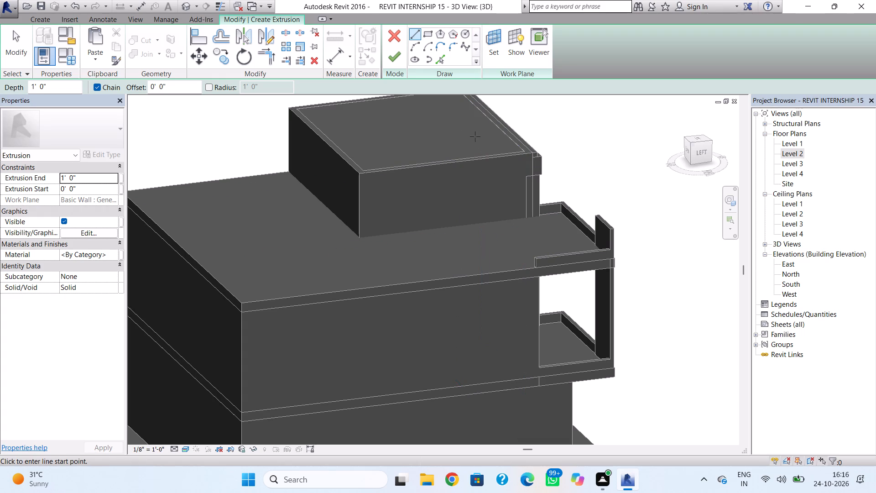
{"action": "right_click_drag", "start_coordinate": [475, 136], "coordinate": [444, 146]}
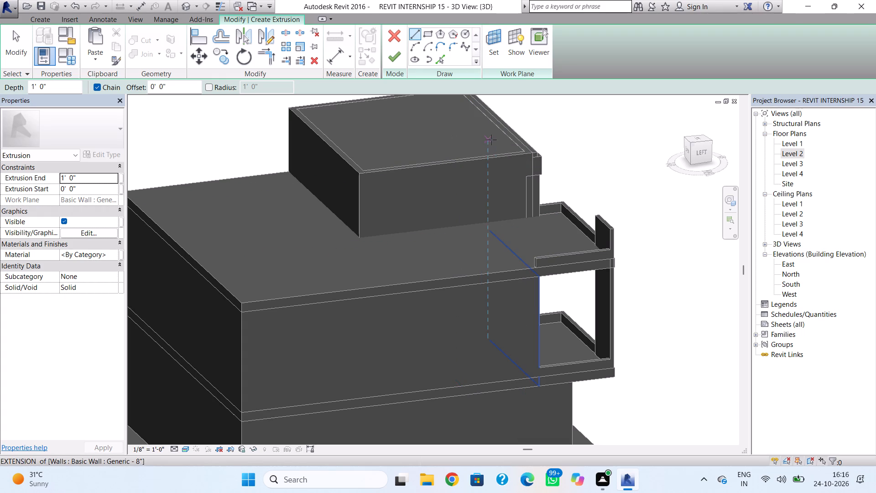
{"action": "right_click_drag", "start_coordinate": [491, 140], "coordinate": [452, 74], "text": "shift"}
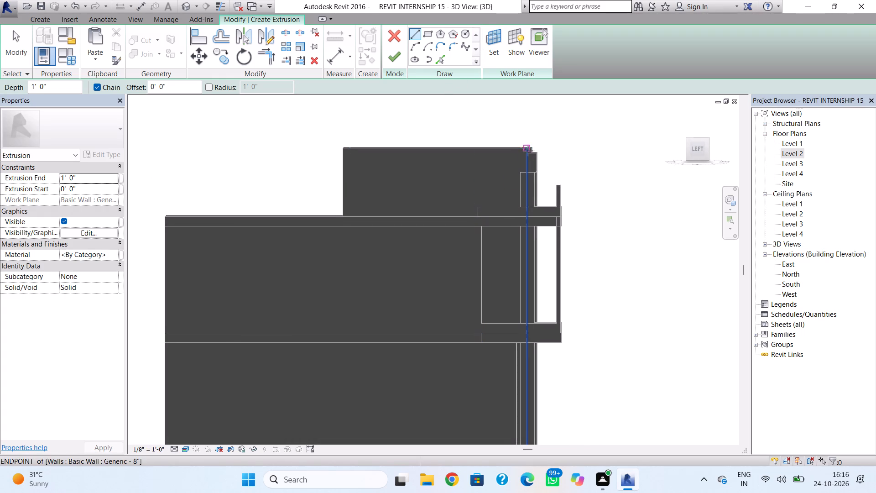
{"action": "left_click_drag", "start_coordinate": [525, 154], "coordinate": [520, 154]}
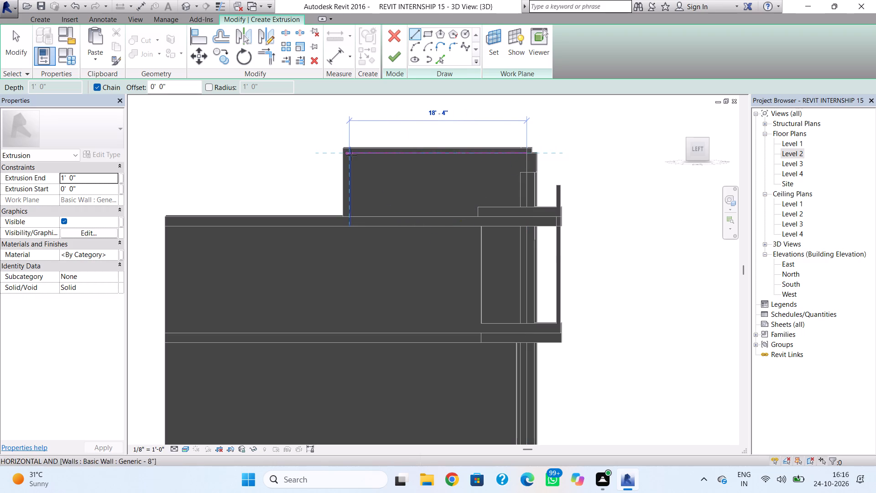
{"action": "left_click", "coordinate": [342, 158]}
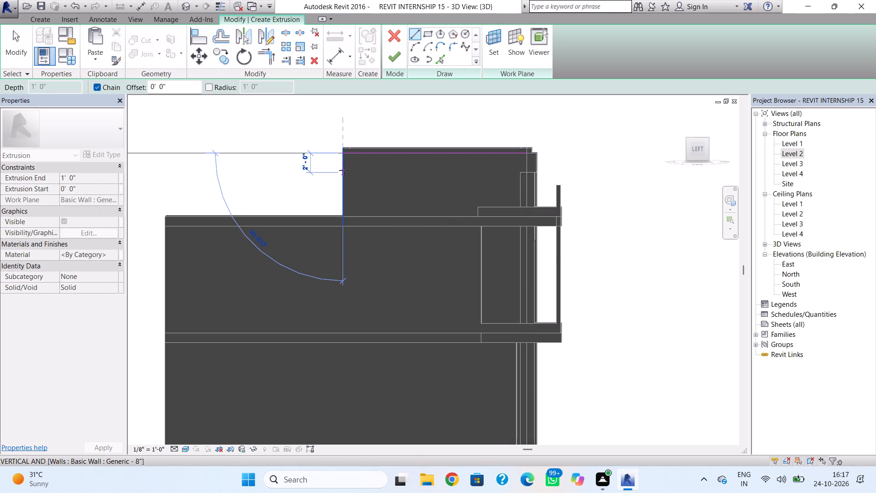
{"action": "left_click", "coordinate": [344, 170]}
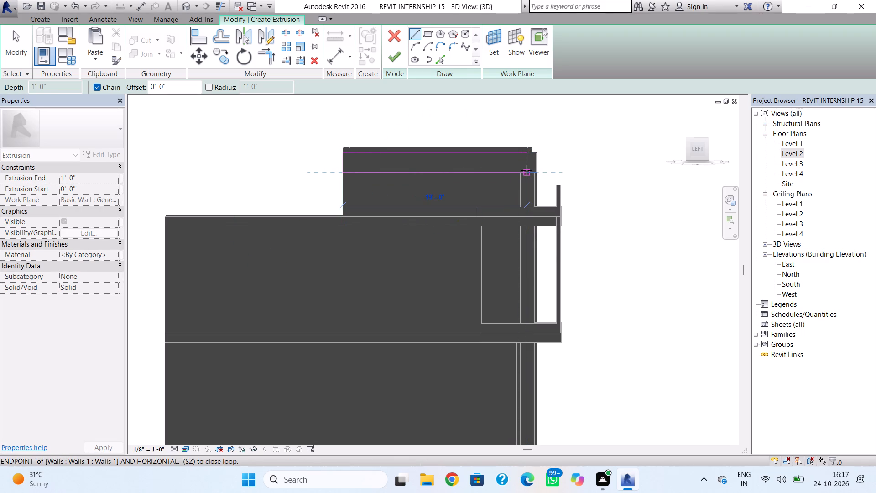
{"action": "left_click", "coordinate": [527, 170]}
{"action": "left_click", "coordinate": [529, 154]}
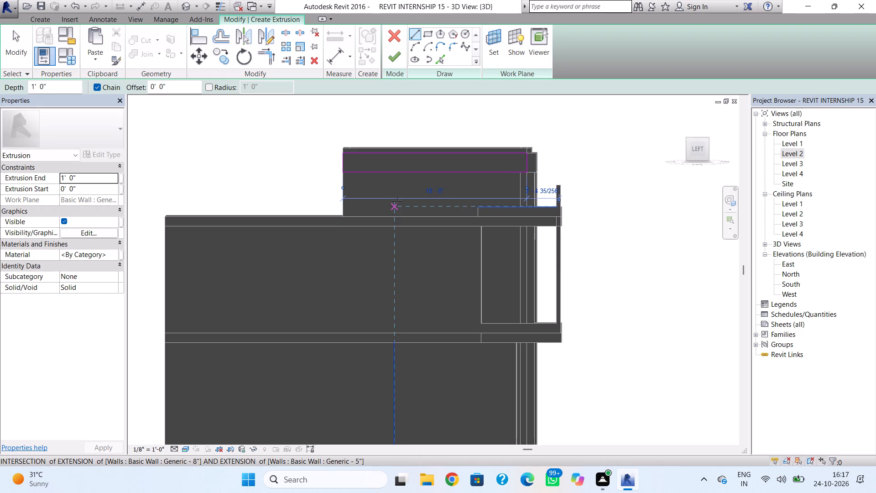
{"action": "key", "text": "Escape"}
{"action": "left_click", "coordinate": [391, 58]}
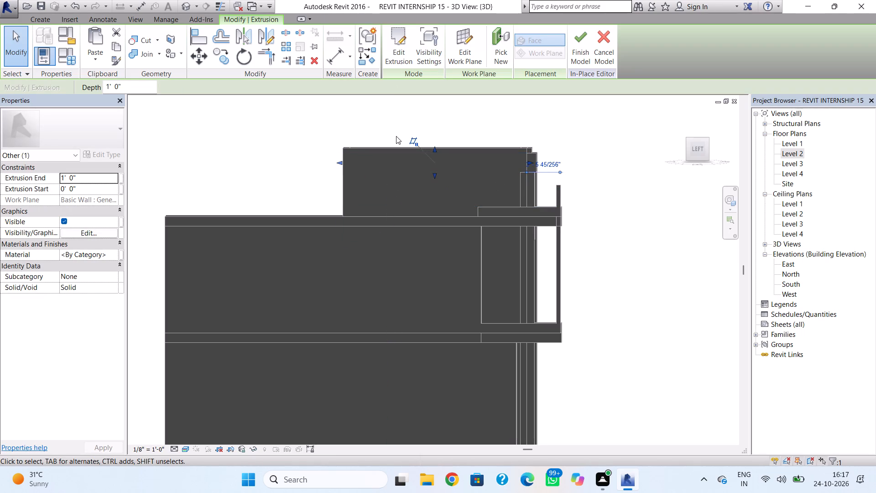
Adjust the band's depth so it projects about 1' 5" outward, with its inner face almost at the west wall's plane.
{"action": "right_click_drag", "start_coordinate": [401, 142], "coordinate": [559, 245], "text": "shift"}
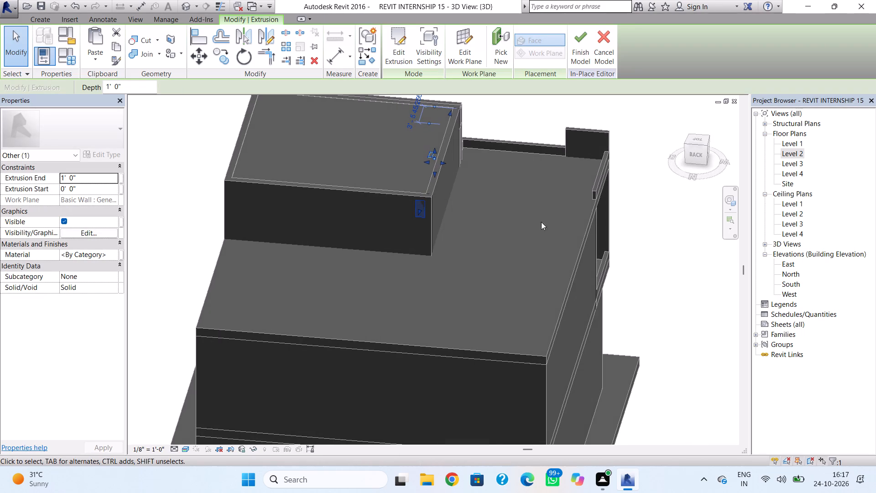
{"action": "left_click_drag", "start_coordinate": [446, 162], "coordinate": [467, 162]}
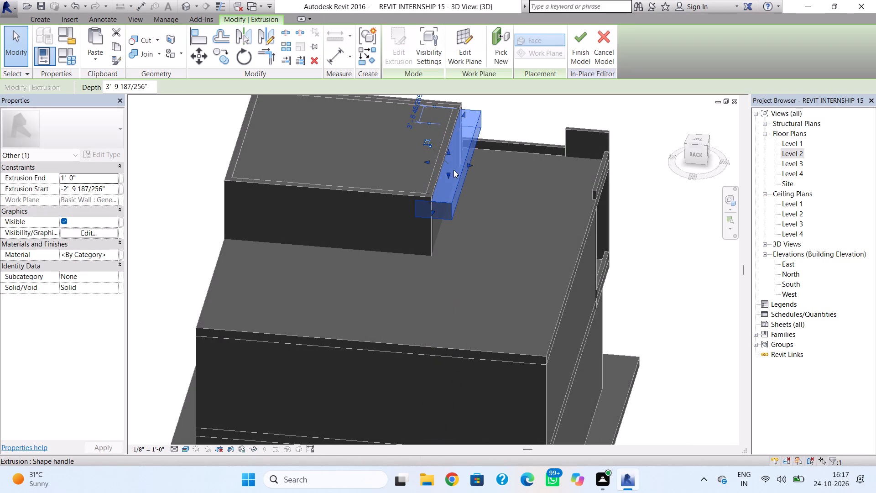
{"action": "left_click_drag", "start_coordinate": [467, 164], "coordinate": [451, 162]}
{"action": "left_click_drag", "start_coordinate": [448, 160], "coordinate": [454, 163]}
{"action": "left_click_drag", "start_coordinate": [430, 163], "coordinate": [438, 163]}
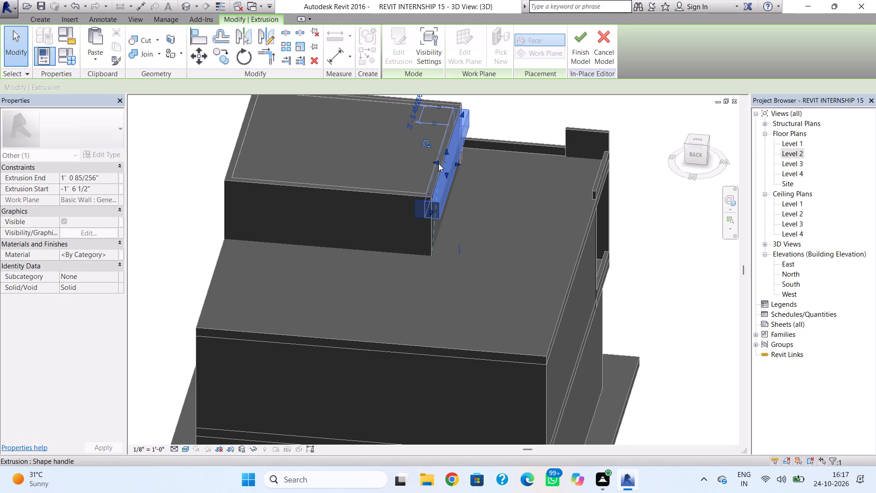
{"action": "left_click_drag", "start_coordinate": [458, 162], "coordinate": [453, 162]}
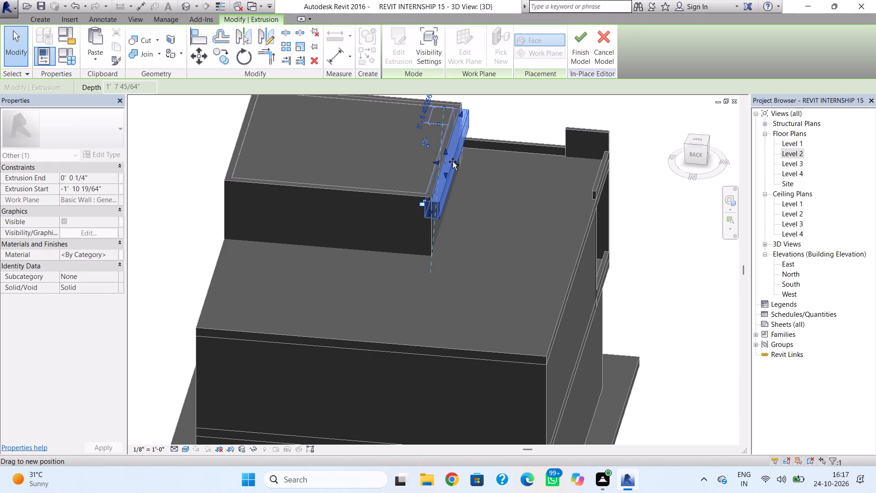
{"action": "left_click_drag", "start_coordinate": [453, 162], "coordinate": [451, 163]}
{"action": "left_click_drag", "start_coordinate": [449, 162], "coordinate": [454, 162]}
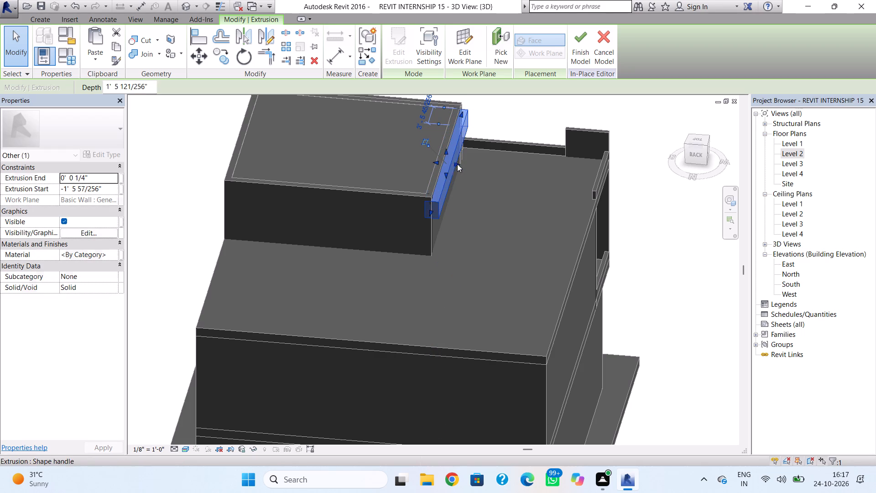
{"action": "left_click", "coordinate": [471, 176]}
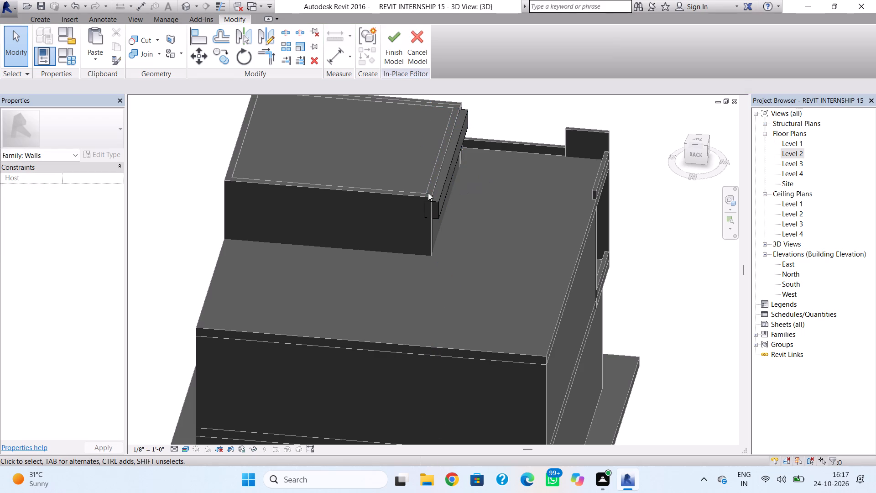
{"action": "left_click", "coordinate": [434, 200]}
{"action": "scroll", "coordinate": [433, 207], "scroll_direction": "up", "scroll_amount": 4}
{"action": "left_click_drag", "start_coordinate": [428, 214], "coordinate": [429, 209]}
{"action": "left_click", "coordinate": [464, 225]}
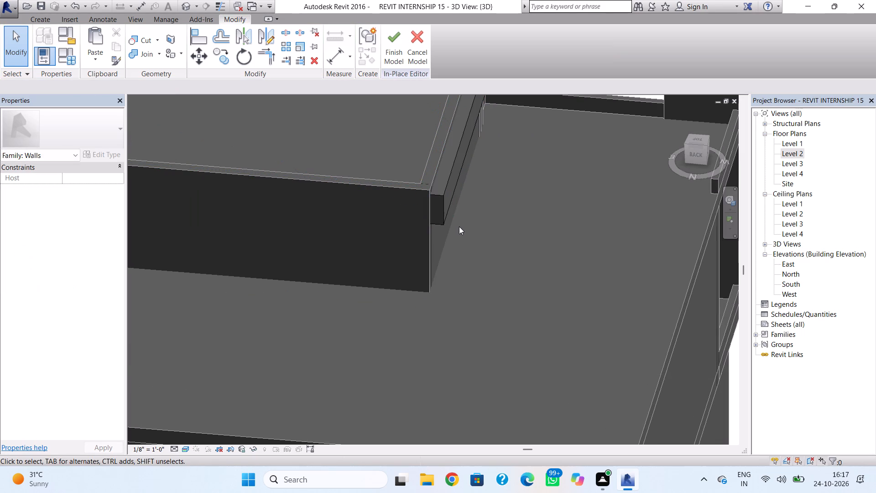
Raise the bottom face of the west band slightly toward the lower edge of the facade frame's top member.
{"action": "right_click_drag", "start_coordinate": [479, 212], "coordinate": [347, 113], "text": "shift"}
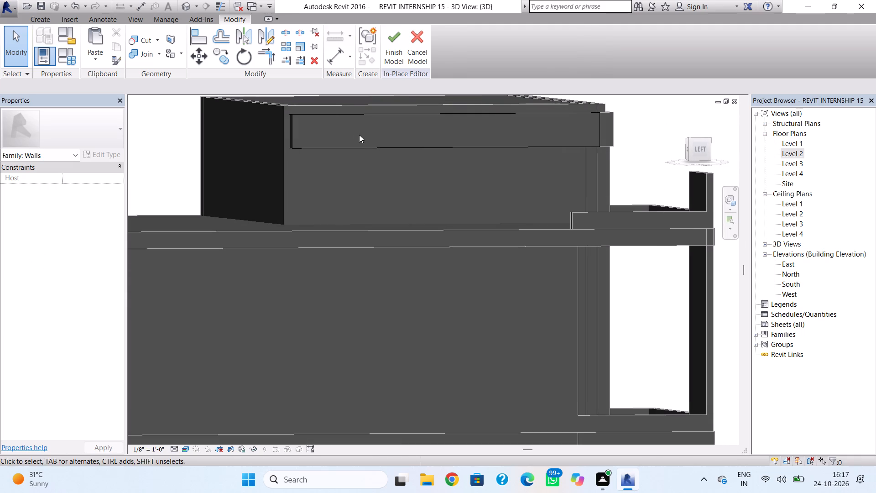
{"action": "left_click", "coordinate": [360, 149]}
{"action": "left_click_drag", "start_coordinate": [443, 152], "coordinate": [442, 146]}
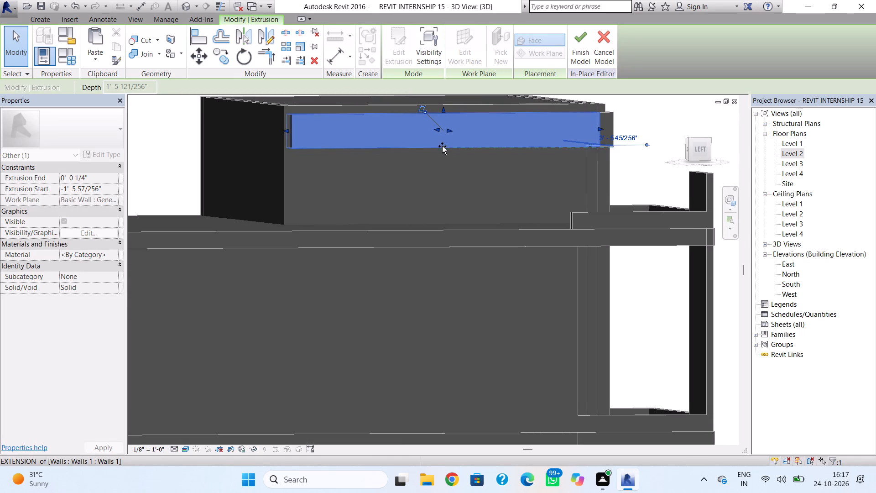
{"action": "left_click_drag", "start_coordinate": [442, 146], "coordinate": [442, 143]}
{"action": "left_click", "coordinate": [417, 175]}
Extend the north end of the west band slightly past the upper block's rear corner.
{"action": "scroll", "coordinate": [408, 178], "scroll_direction": "down", "scroll_amount": 2}
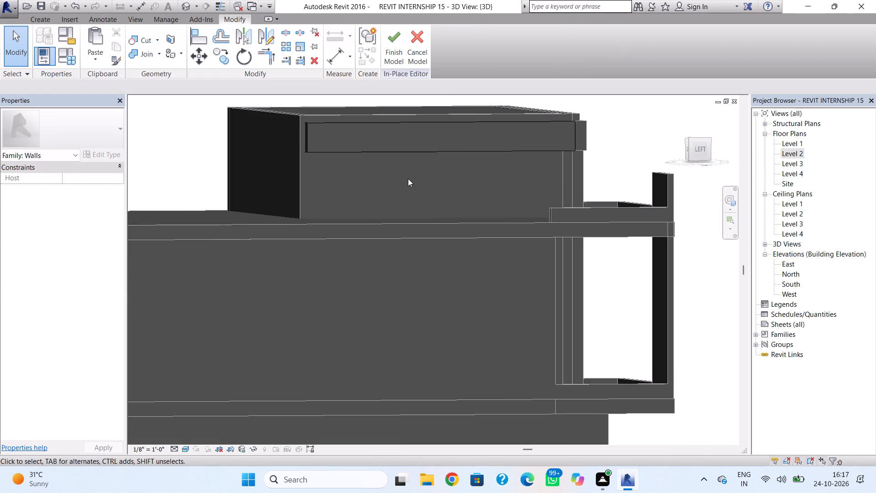
{"action": "left_click", "coordinate": [324, 146]}
{"action": "scroll", "coordinate": [321, 145], "scroll_direction": "up", "scroll_amount": 5}
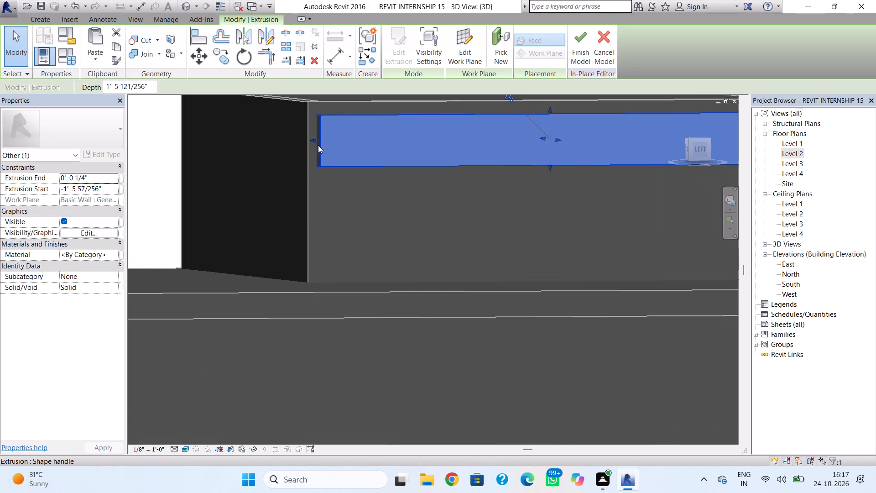
{"action": "scroll", "coordinate": [318, 145], "scroll_direction": "up", "scroll_amount": 1}
{"action": "left_click_drag", "start_coordinate": [313, 141], "coordinate": [309, 143]}
{"action": "left_click", "coordinate": [327, 180]}
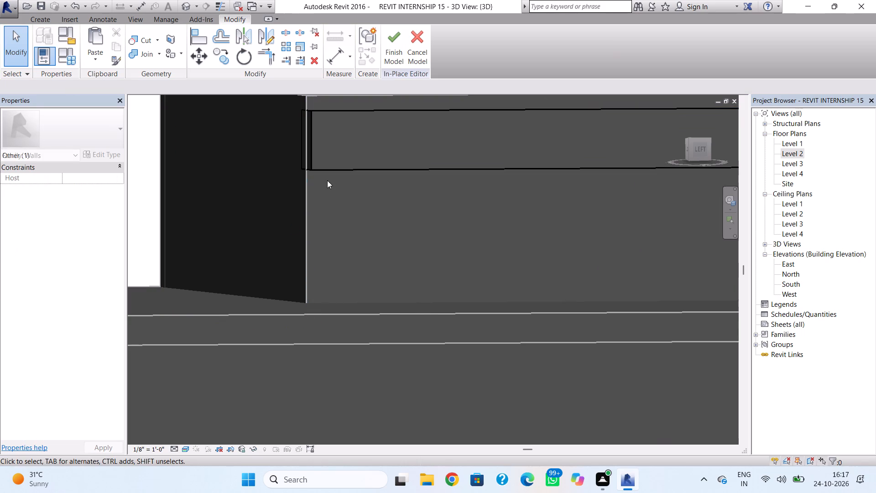
Examine the west band around the front corner where it meets the south facade frame.
{"action": "right_click_drag", "start_coordinate": [459, 203], "coordinate": [275, 210], "text": "shift"}
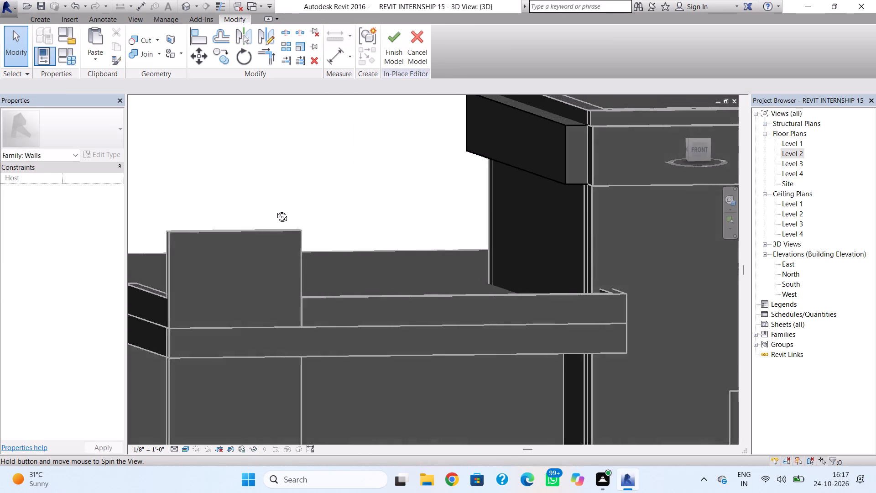
{"action": "right_click_drag", "start_coordinate": [275, 210], "coordinate": [270, 210], "text": "shift"}
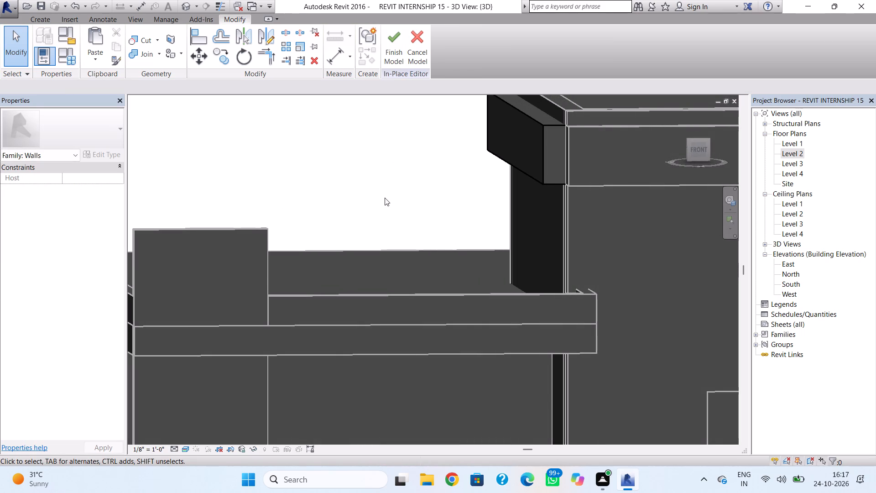
{"action": "right_click_drag", "start_coordinate": [398, 198], "coordinate": [505, 198], "text": "shift"}
{"action": "scroll", "coordinate": [505, 198], "scroll_direction": "down", "scroll_amount": 2}
{"action": "middle_click_drag", "start_coordinate": [487, 201], "coordinate": [420, 203]}
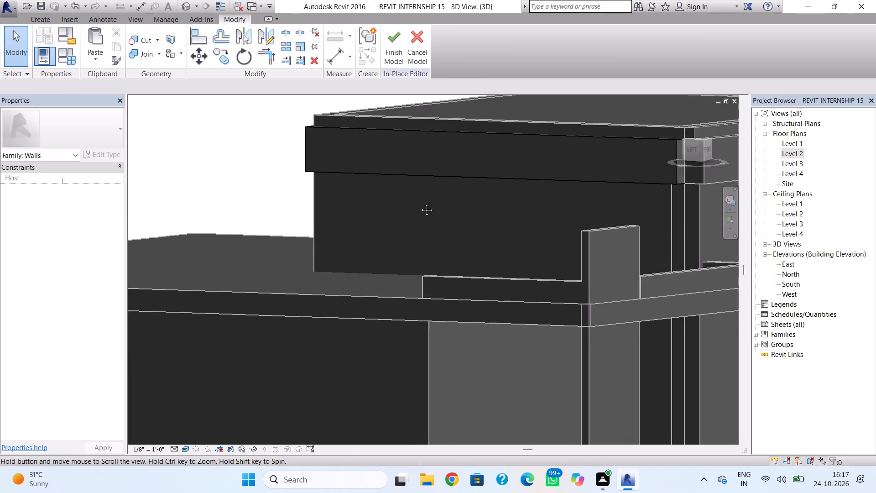
{"action": "middle_click_drag", "start_coordinate": [420, 203], "coordinate": [192, 210]}
{"action": "right_click_drag", "start_coordinate": [295, 205], "coordinate": [333, 202]}
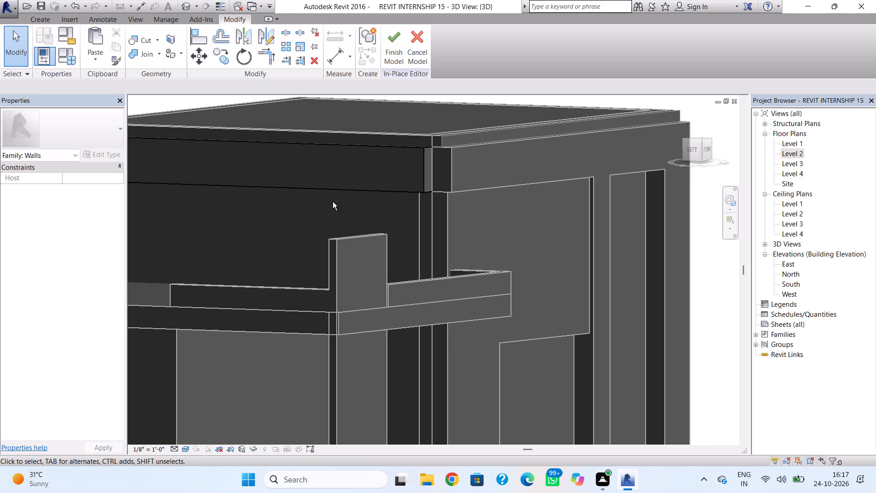
{"action": "right_click_drag", "start_coordinate": [333, 202], "coordinate": [347, 204]}
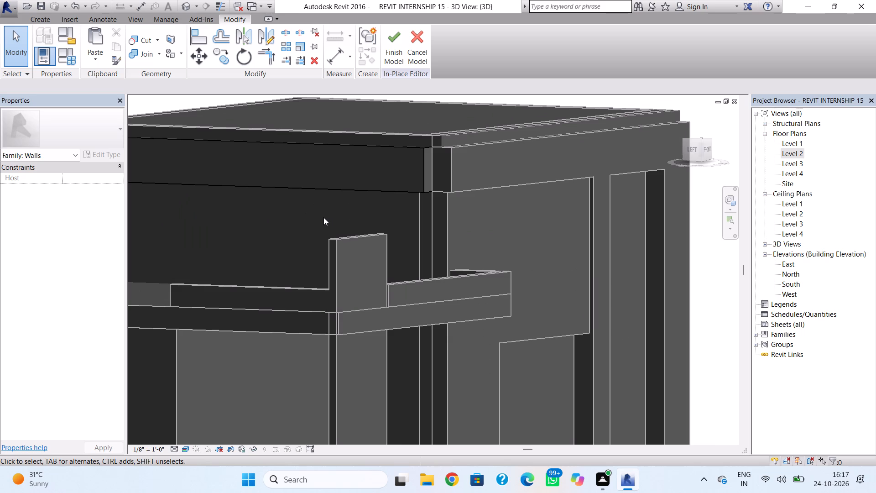
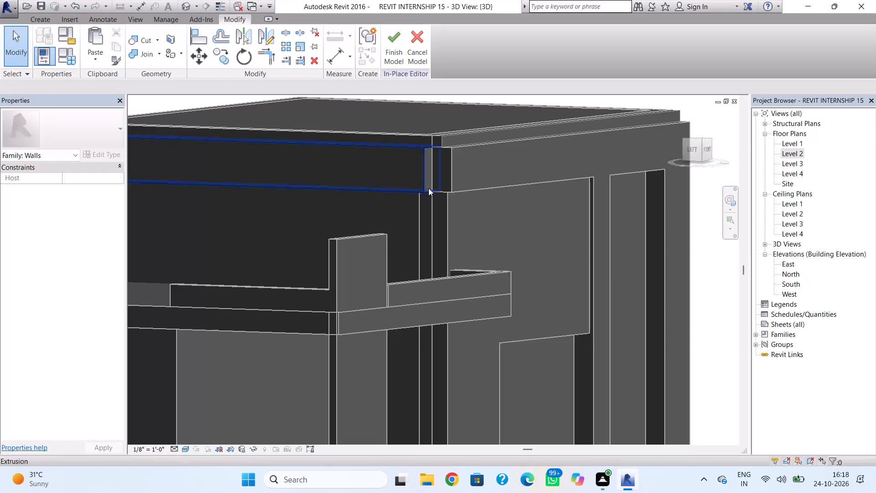
Extend the south end of the west band forward to about the front face of the facade frame.
{"action": "left_click", "coordinate": [428, 188]}
{"action": "left_click_drag", "start_coordinate": [436, 168], "coordinate": [449, 168]}
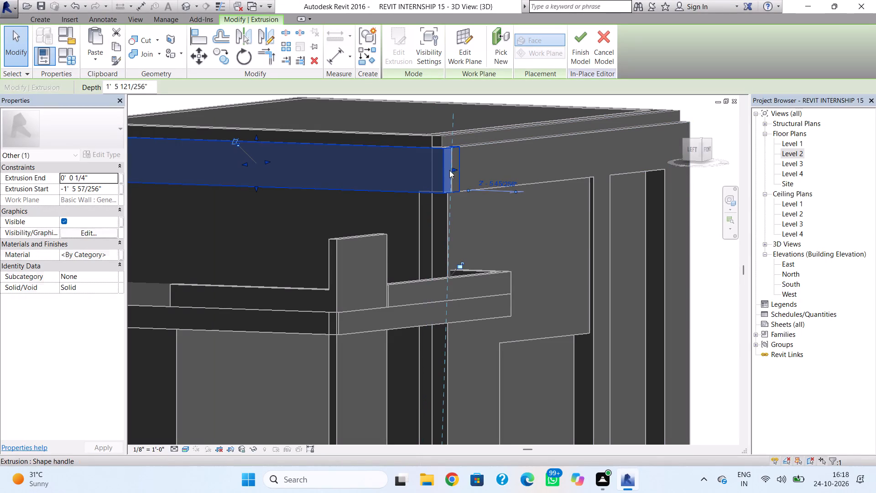
{"action": "left_click", "coordinate": [463, 206]}
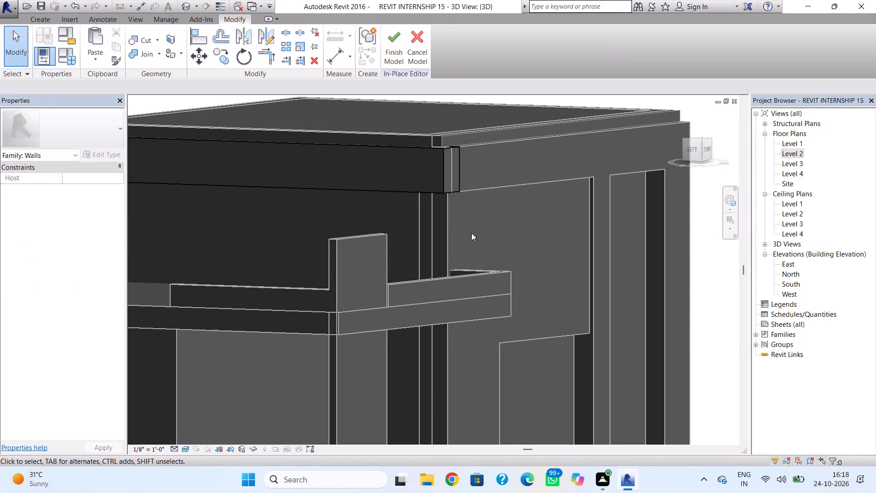
Finish the in-place model of the west band.
{"action": "scroll", "coordinate": [471, 233], "scroll_direction": "down", "scroll_amount": 2}
{"action": "right_click_drag", "start_coordinate": [485, 229], "coordinate": [446, 231], "text": "shift"}
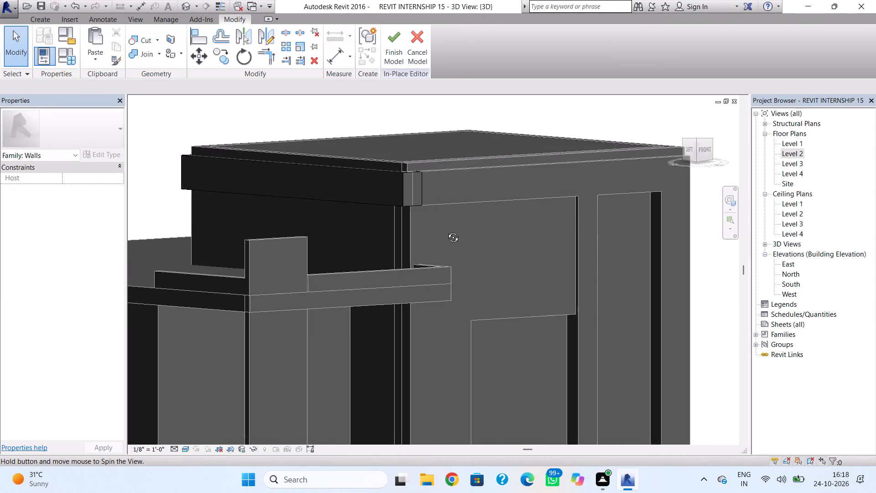
{"action": "right_click_drag", "start_coordinate": [446, 231], "coordinate": [543, 246], "text": "shift"}
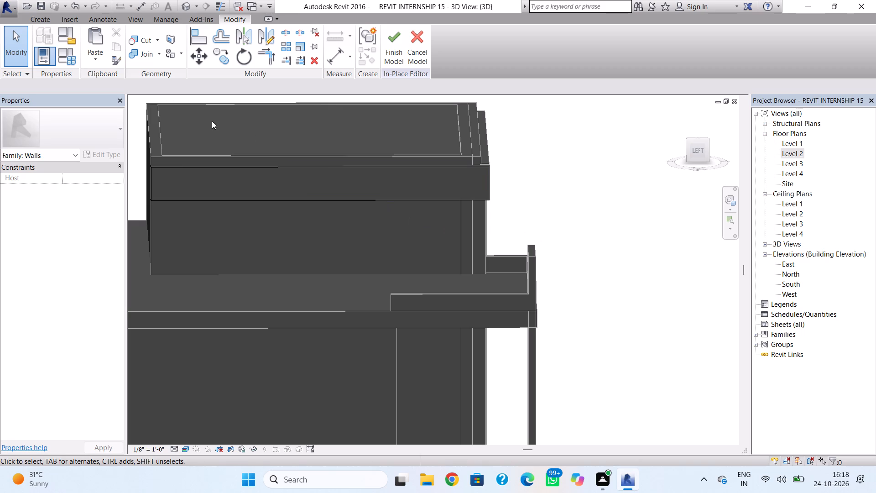
{"action": "left_click", "coordinate": [43, 13]}
{"action": "left_click", "coordinate": [44, 16]}
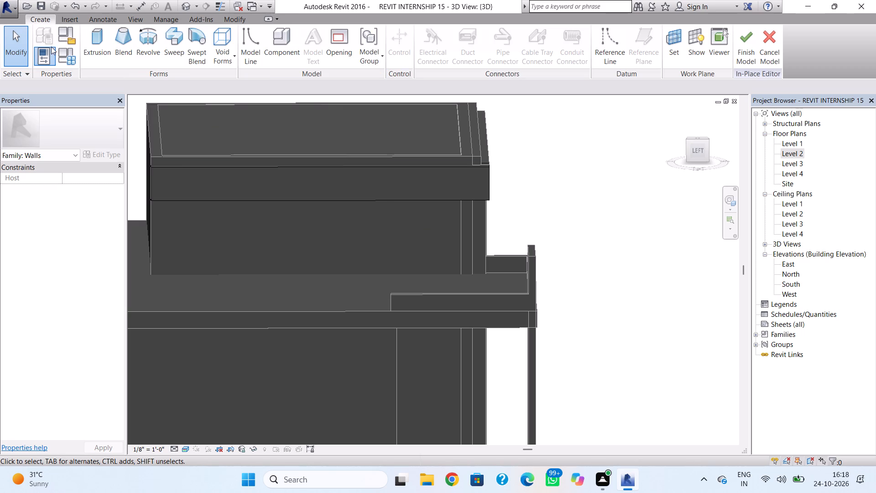
{"action": "left_click", "coordinate": [745, 39]}
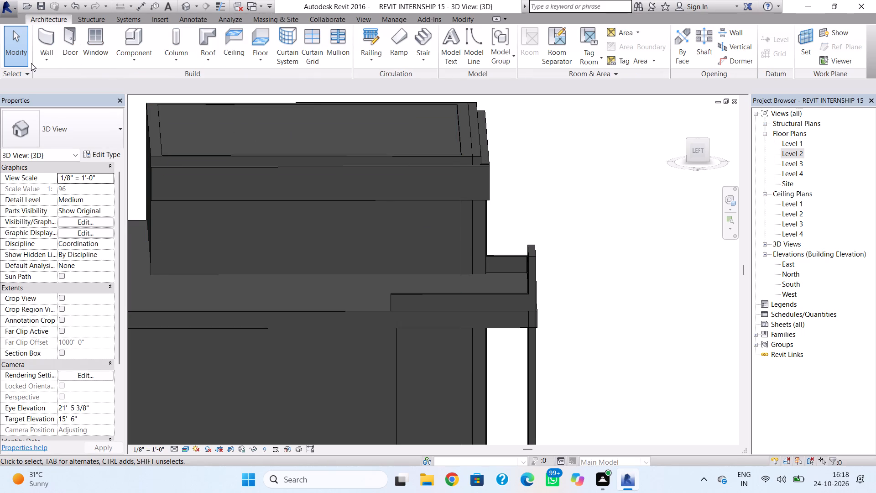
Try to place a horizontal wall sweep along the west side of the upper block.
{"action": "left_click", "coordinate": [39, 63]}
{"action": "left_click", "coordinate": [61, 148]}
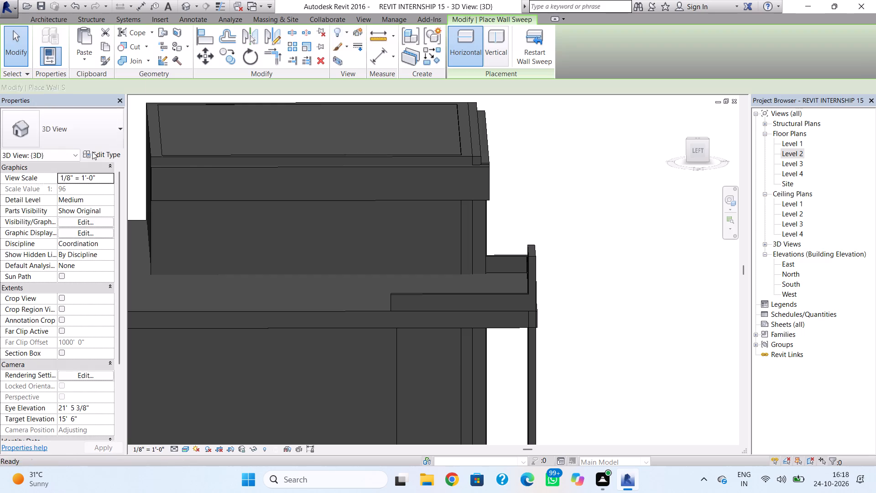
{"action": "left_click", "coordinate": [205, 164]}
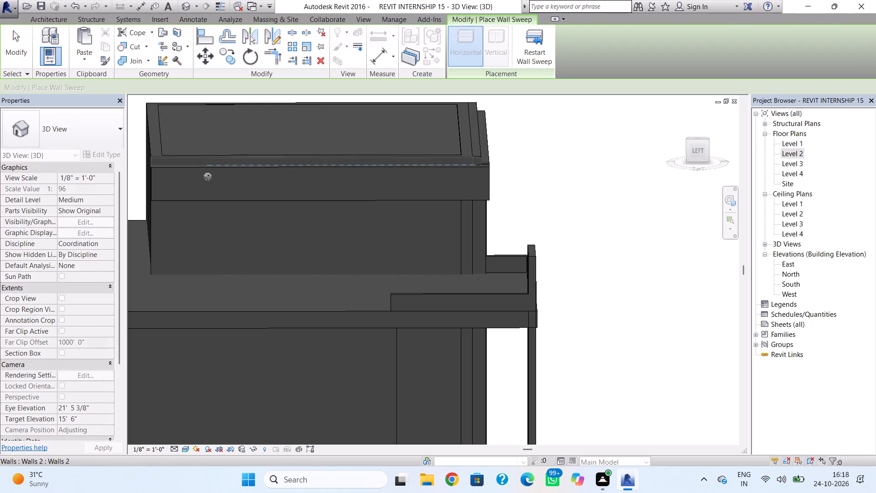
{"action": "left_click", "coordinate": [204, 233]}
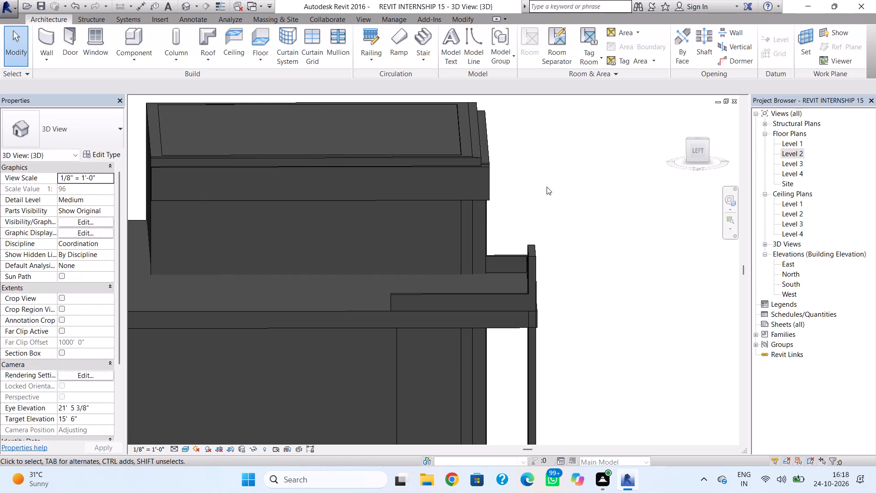
Open the profile of the Generic - 8" south wall behind the facade frame for editing, accepting removal of its attachments.
{"action": "right_click_drag", "start_coordinate": [547, 187], "coordinate": [376, 187], "text": "shift"}
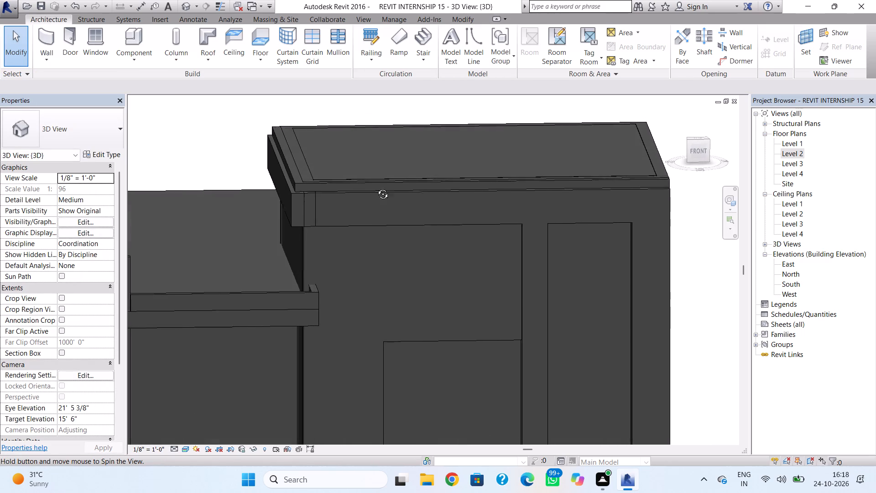
{"action": "right_click_drag", "start_coordinate": [376, 187], "coordinate": [375, 184], "text": "shift"}
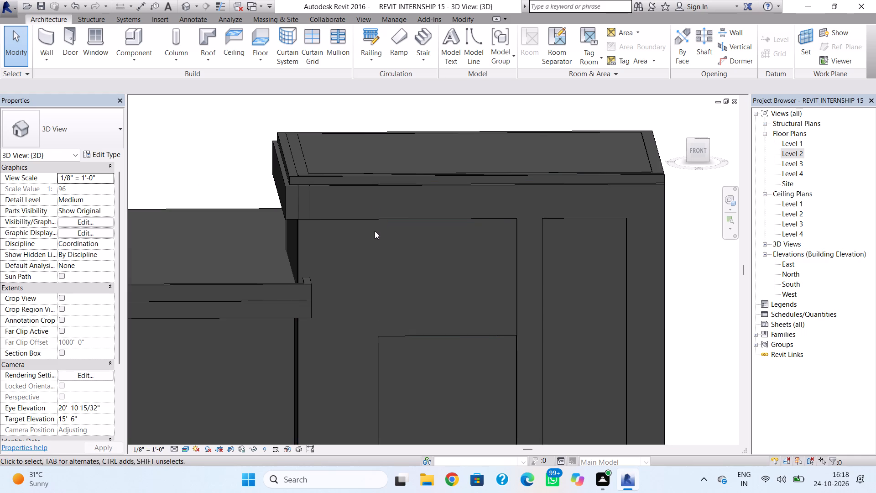
{"action": "scroll", "coordinate": [375, 231], "scroll_direction": "down", "scroll_amount": 3}
{"action": "middle_click_drag", "start_coordinate": [375, 199], "coordinate": [368, 152]}
{"action": "scroll", "coordinate": [371, 226], "scroll_direction": "down", "scroll_amount": 2}
{"action": "middle_click_drag", "start_coordinate": [372, 214], "coordinate": [372, 175]}
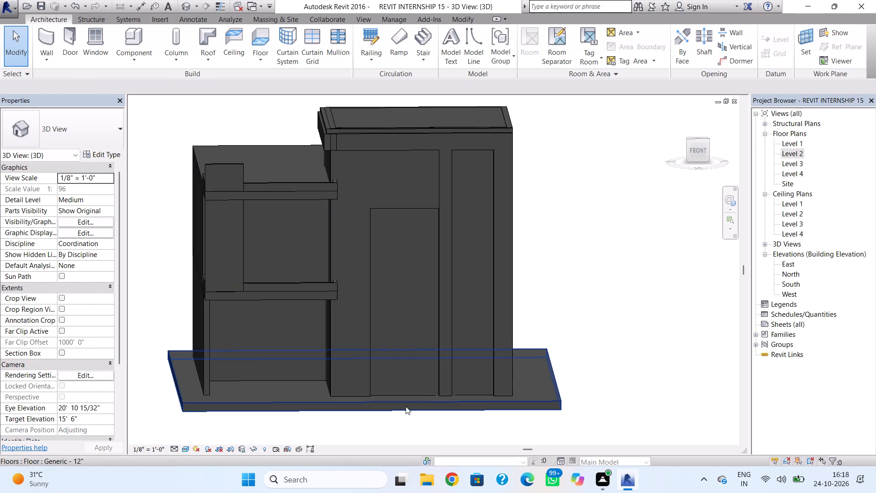
{"action": "double_click", "coordinate": [410, 392]}
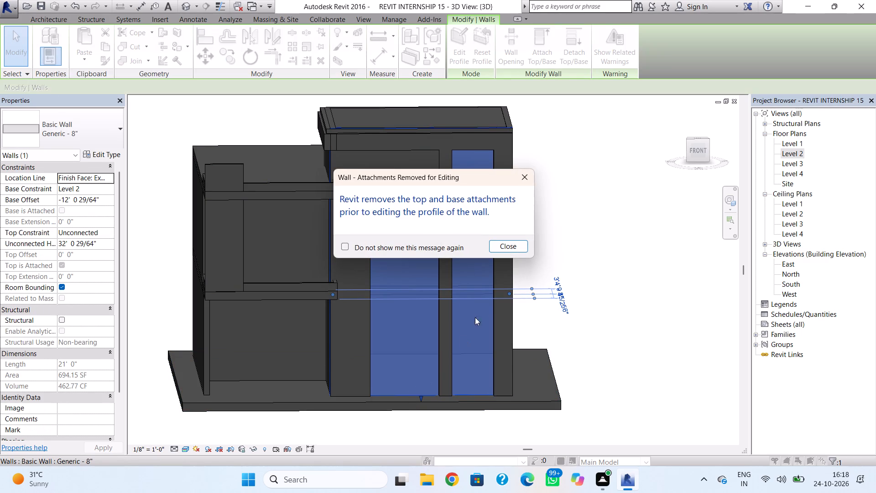
{"action": "left_click", "coordinate": [506, 247]}
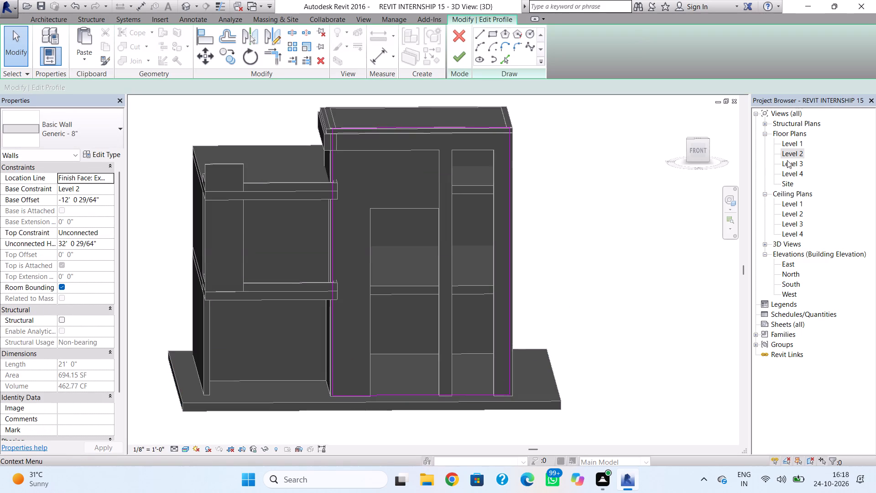
Sketch a tall rectangular opening in the wall's wider bay, from just below the recess top down to the Level 2 slab.
{"action": "left_click", "coordinate": [696, 155]}
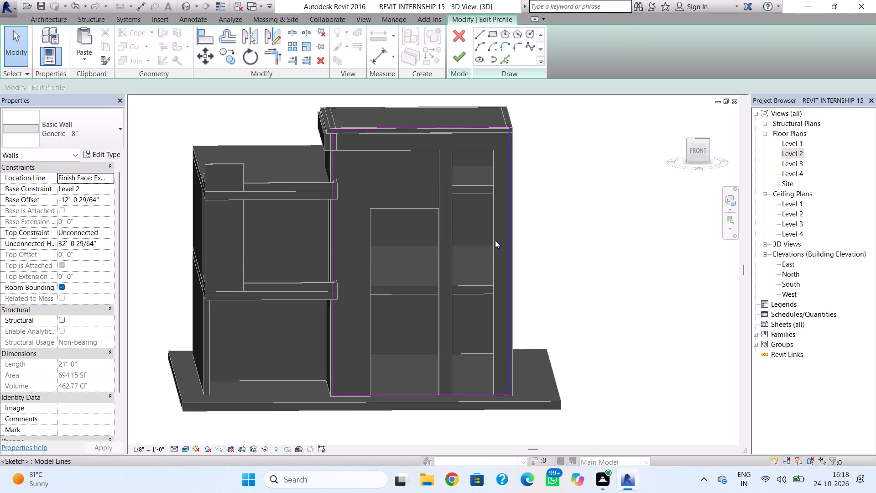
{"action": "right_click_drag", "start_coordinate": [512, 281], "coordinate": [514, 257], "text": "shift"}
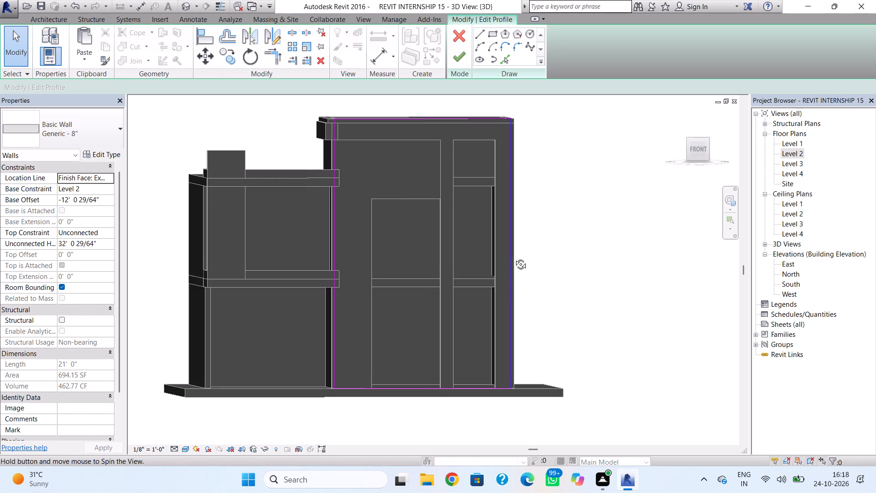
{"action": "right_click_drag", "start_coordinate": [514, 257], "coordinate": [510, 258], "text": "shift"}
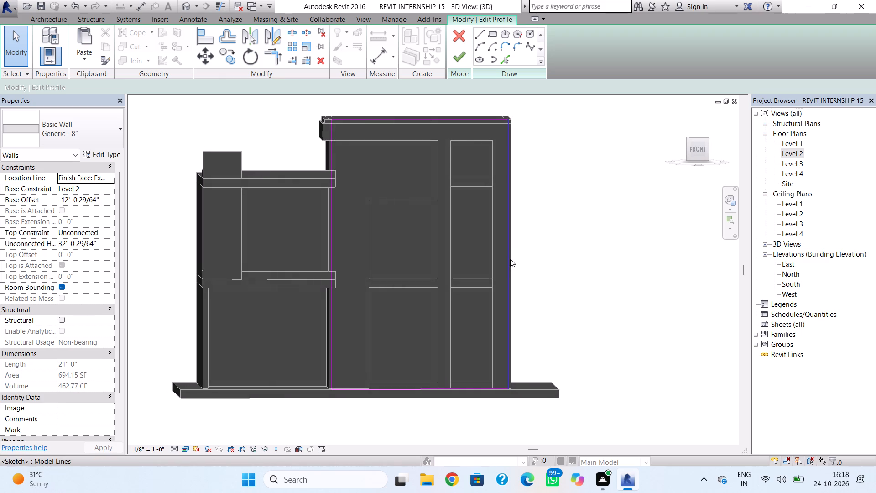
{"action": "scroll", "coordinate": [510, 259], "scroll_direction": "up", "scroll_amount": 2}
{"action": "left_click", "coordinate": [491, 35]}
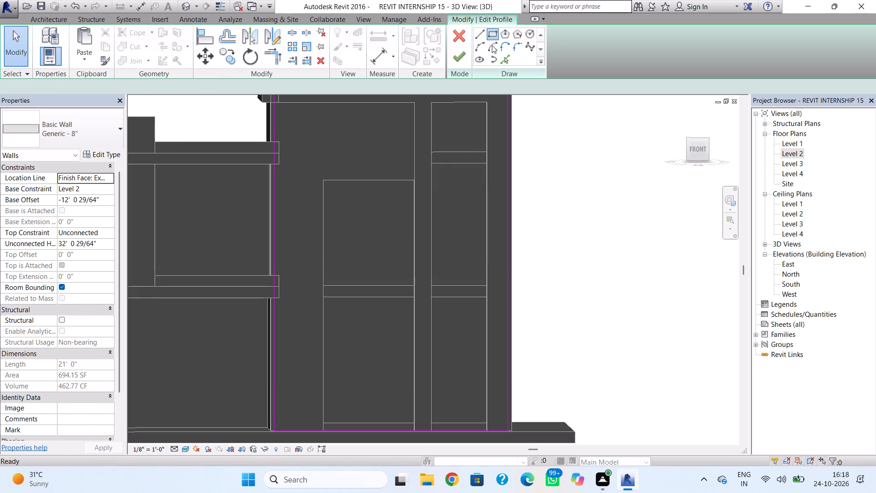
{"action": "left_click", "coordinate": [350, 194]}
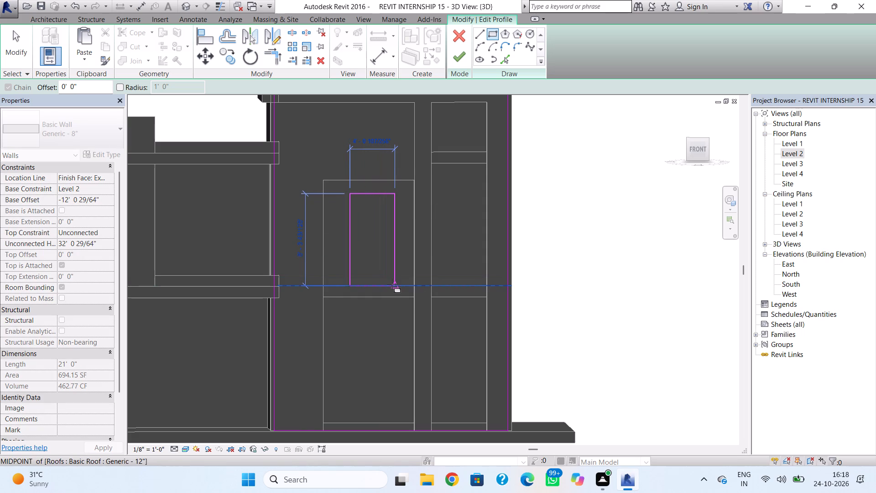
{"action": "left_click", "coordinate": [392, 284]}
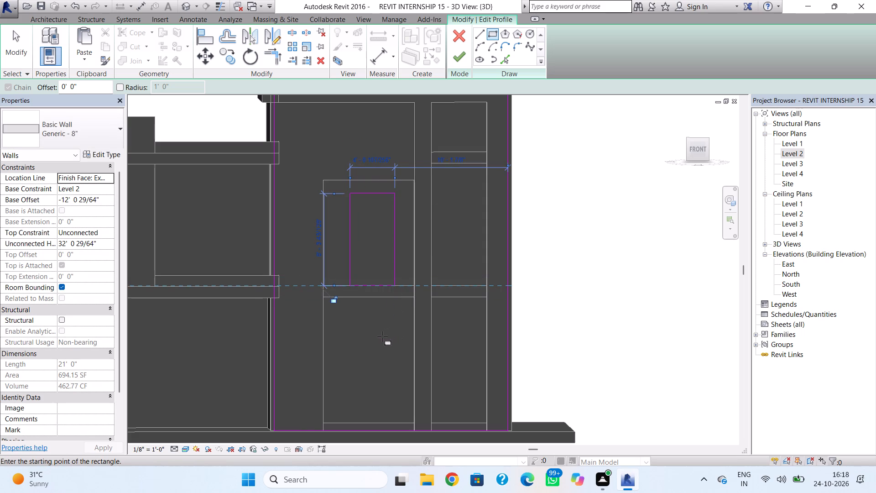
Sketch a second rectangular opening of matching width directly below the first, on the ground storey, and finish the wall profile.
{"action": "left_click", "coordinate": [351, 320]}
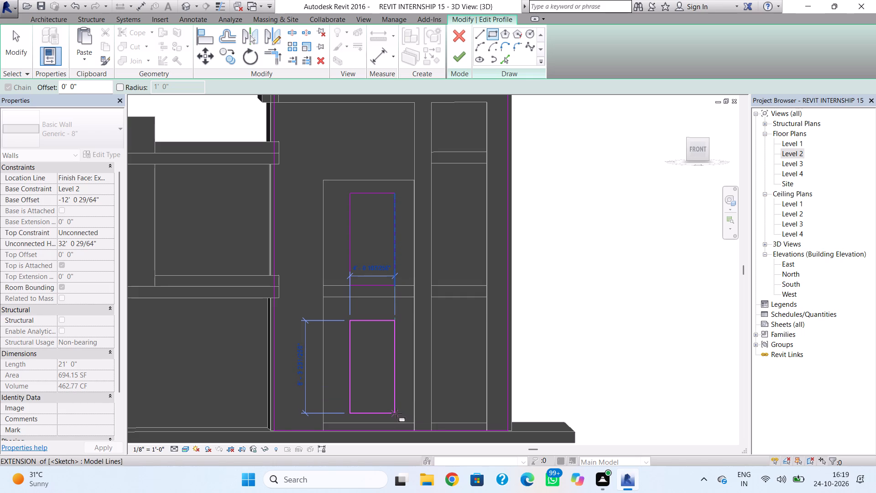
{"action": "left_click", "coordinate": [396, 413]}
{"action": "key", "text": "grave"}
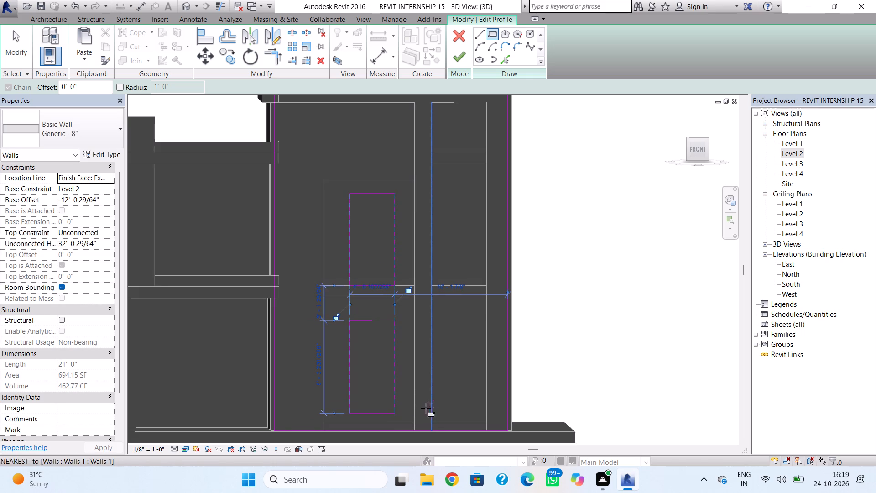
{"action": "key", "text": "Escape"}
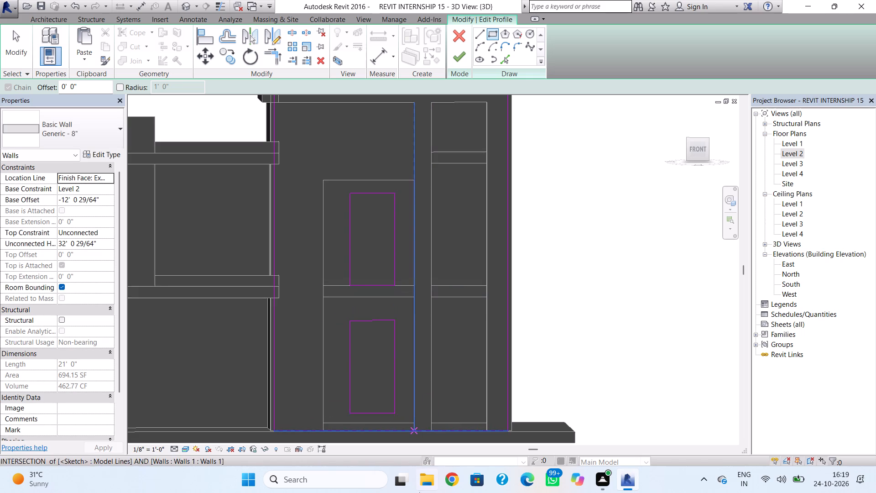
{"action": "key", "text": "Escape"}
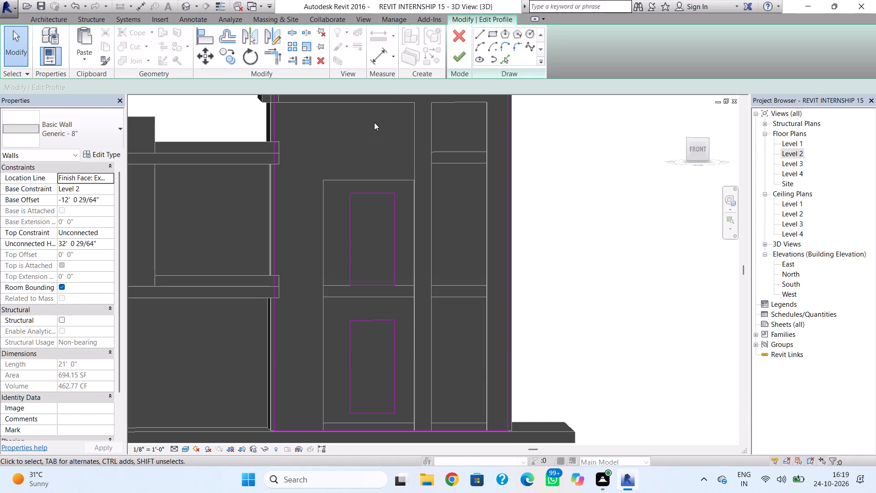
{"action": "left_click", "coordinate": [483, 36]}
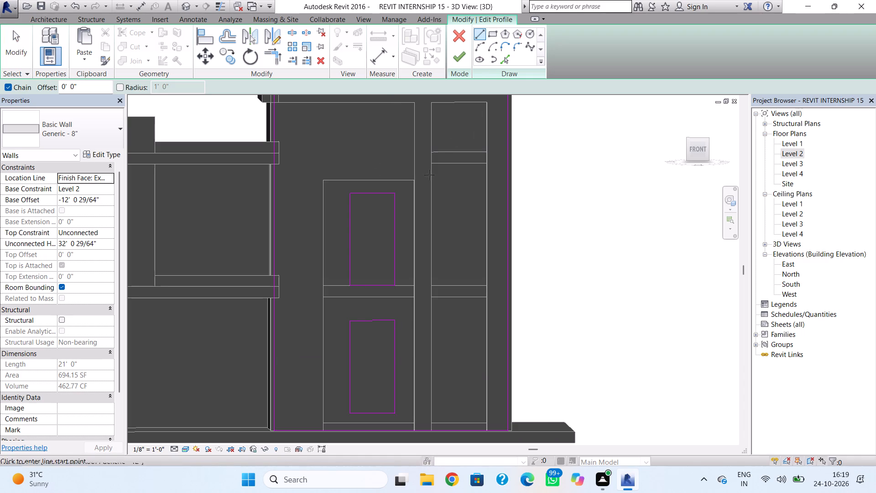
{"action": "key", "text": "Escape"}
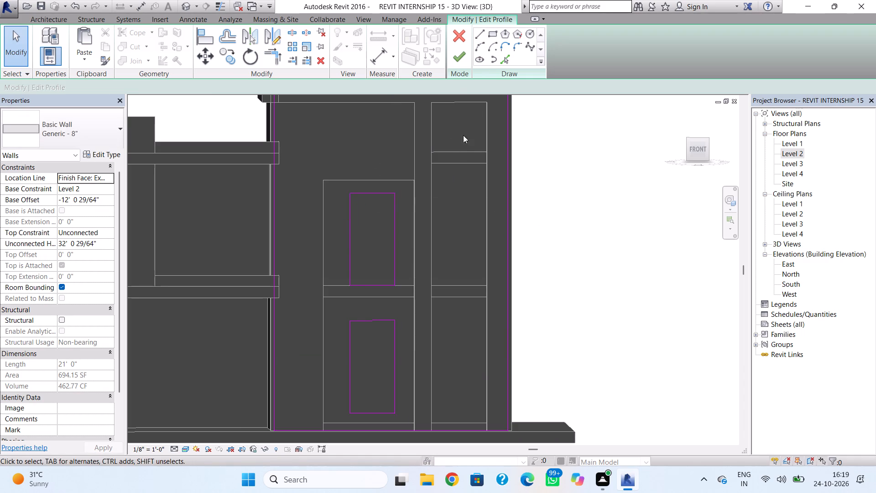
{"action": "left_click", "coordinate": [456, 56]}
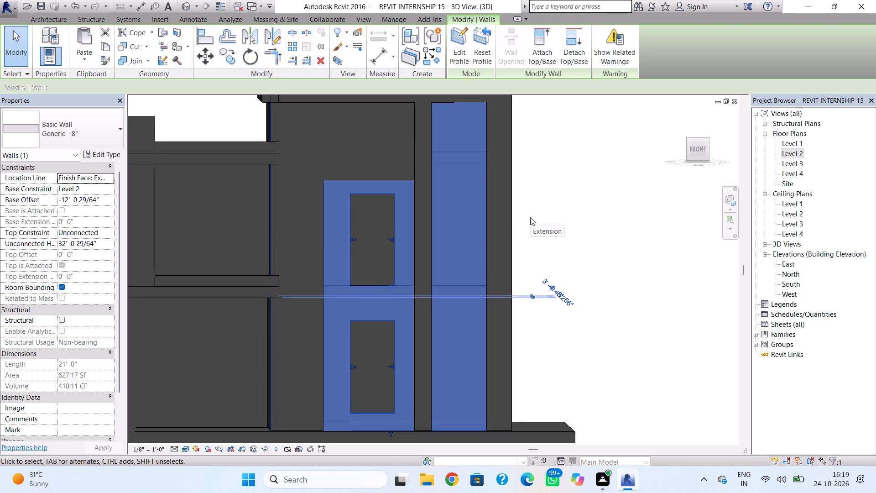
{"action": "key", "text": "Escape"}
In the Level 2 floor plan, draw a Curtain Wall 1 about 4' long along the wall centreline across the south wall's opening.
{"action": "right_click_drag", "start_coordinate": [574, 197], "coordinate": [620, 236], "text": "shift"}
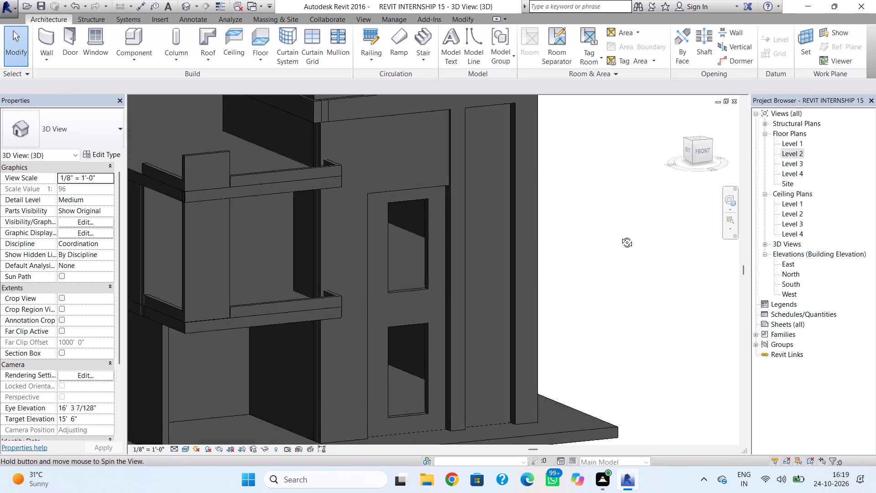
{"action": "right_click_drag", "start_coordinate": [620, 236], "coordinate": [617, 237], "text": "shift"}
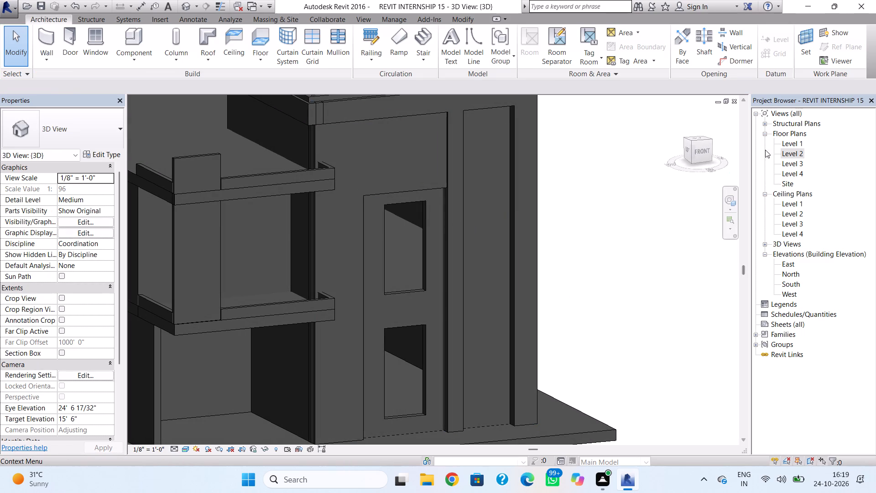
{"action": "double_click", "coordinate": [792, 153]}
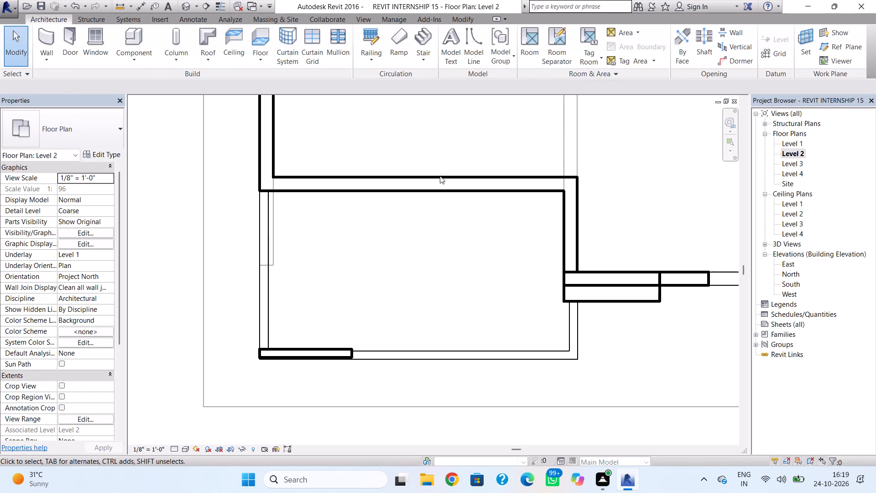
{"action": "scroll", "coordinate": [595, 235], "scroll_direction": "down", "scroll_amount": 3}
{"action": "middle_click_drag", "start_coordinate": [594, 235], "coordinate": [446, 247]}
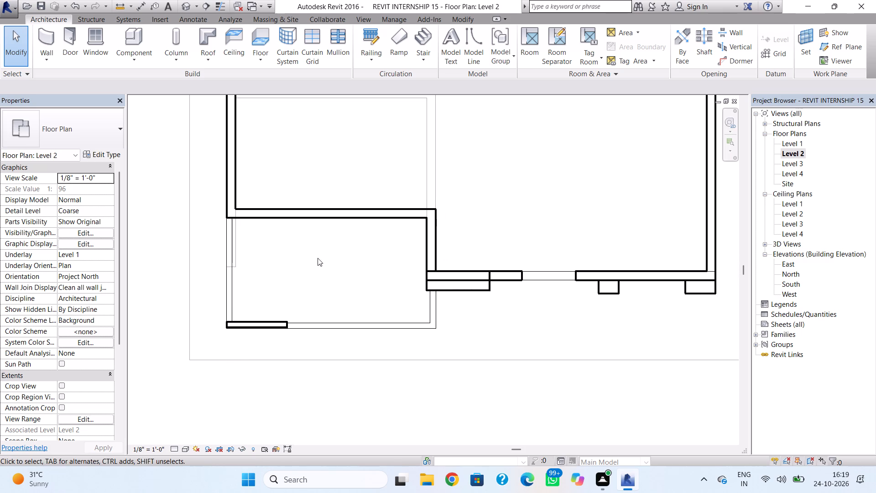
{"action": "scroll", "coordinate": [360, 236], "scroll_direction": "down", "scroll_amount": 3}
{"action": "scroll", "coordinate": [525, 256], "scroll_direction": "up", "scroll_amount": 5}
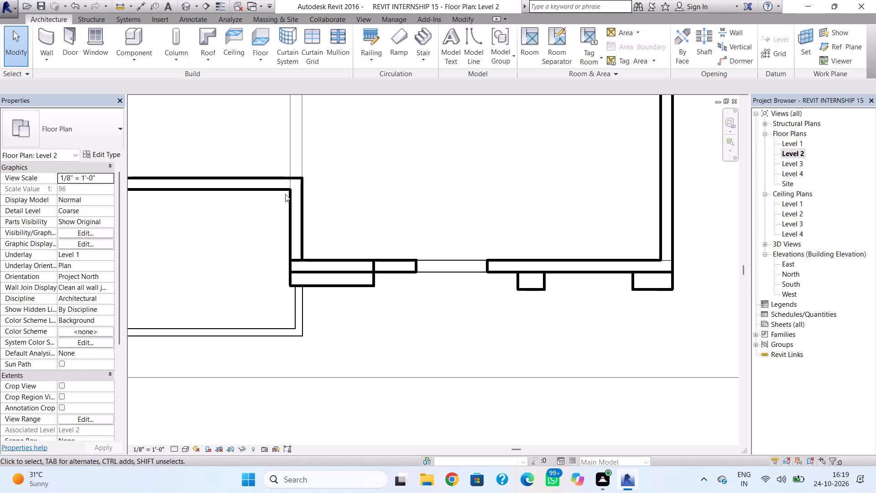
{"action": "left_click", "coordinate": [50, 53]}
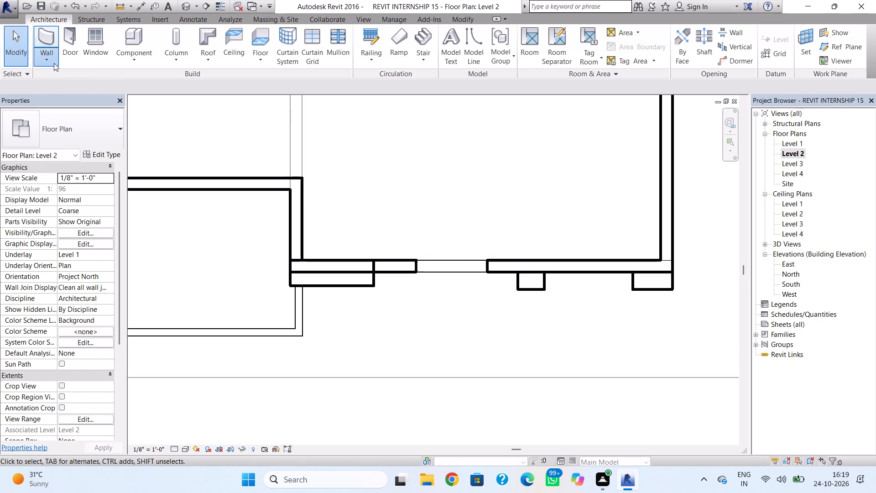
{"action": "left_click", "coordinate": [33, 36]}
{"action": "left_click", "coordinate": [41, 41]}
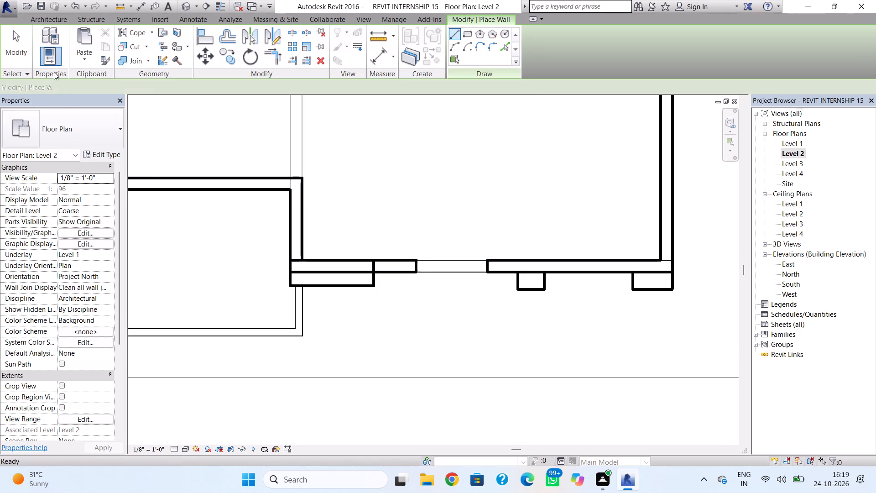
{"action": "left_click", "coordinate": [72, 138]}
{"action": "scroll", "coordinate": [73, 190], "scroll_direction": "down", "scroll_amount": 4}
{"action": "scroll", "coordinate": [65, 231], "scroll_direction": "down", "scroll_amount": 6}
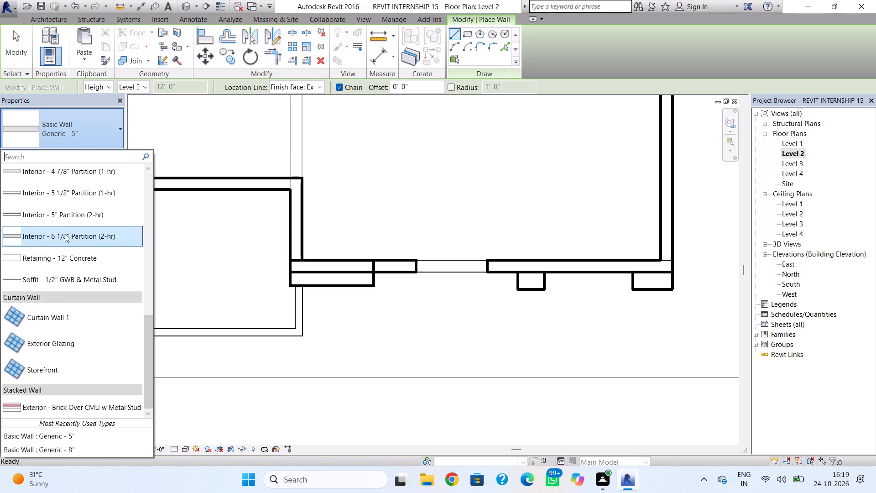
{"action": "scroll", "coordinate": [65, 244], "scroll_direction": "down", "scroll_amount": 3}
{"action": "left_click", "coordinate": [45, 310]}
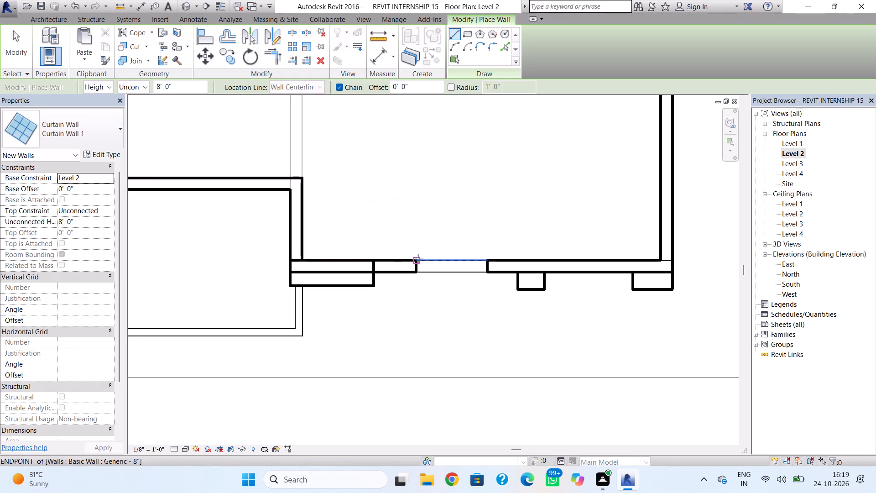
{"action": "scroll", "coordinate": [420, 259], "scroll_direction": "up", "scroll_amount": 3}
{"action": "left_click", "coordinate": [417, 271]}
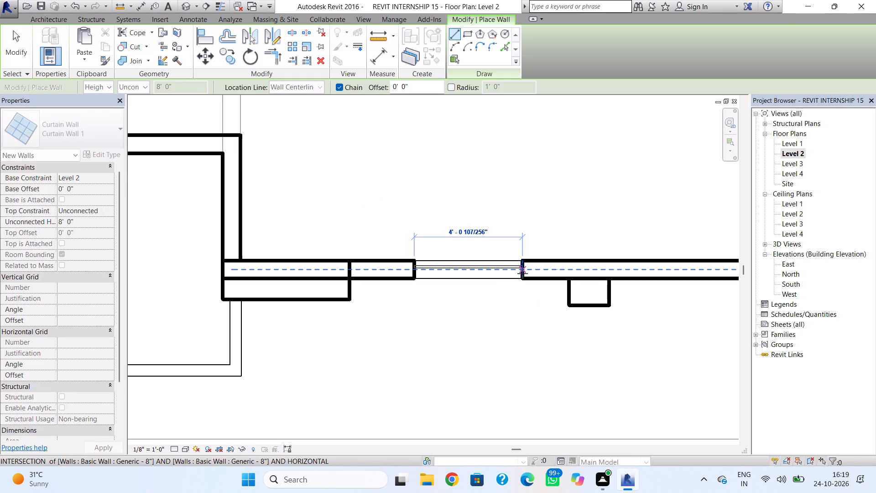
{"action": "left_click", "coordinate": [522, 273]}
{"action": "key", "text": "Escape"}
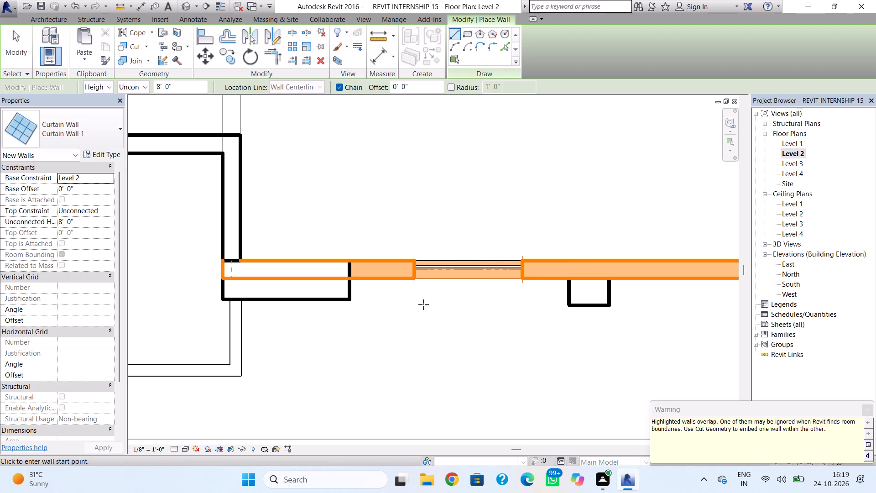
{"action": "left_click", "coordinate": [184, 5]}
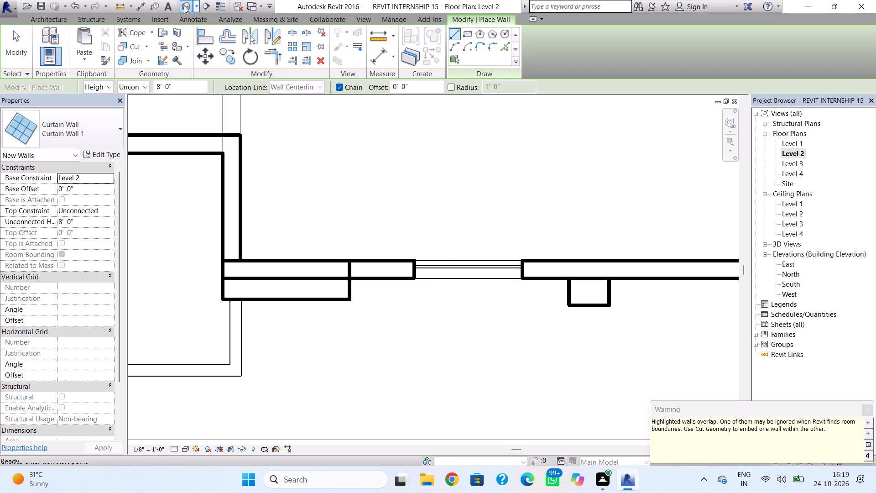
{"action": "key", "text": "Escape"}
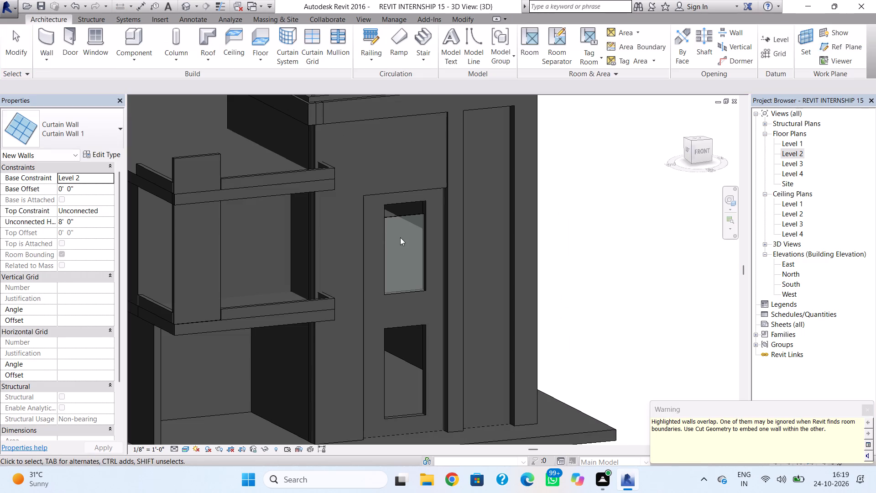
Stretch the Level 2 curtain wall's base up to the opening's sill and its top up to the opening's head in 3D.
{"action": "left_click", "coordinate": [401, 219]}
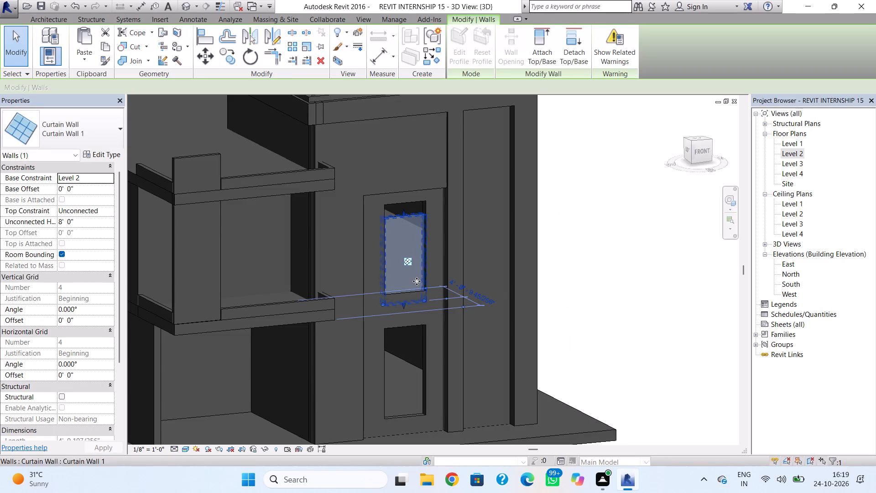
{"action": "right_click_drag", "start_coordinate": [409, 307], "coordinate": [381, 330], "text": "shift"}
{"action": "scroll", "coordinate": [394, 320], "scroll_direction": "up", "scroll_amount": 3}
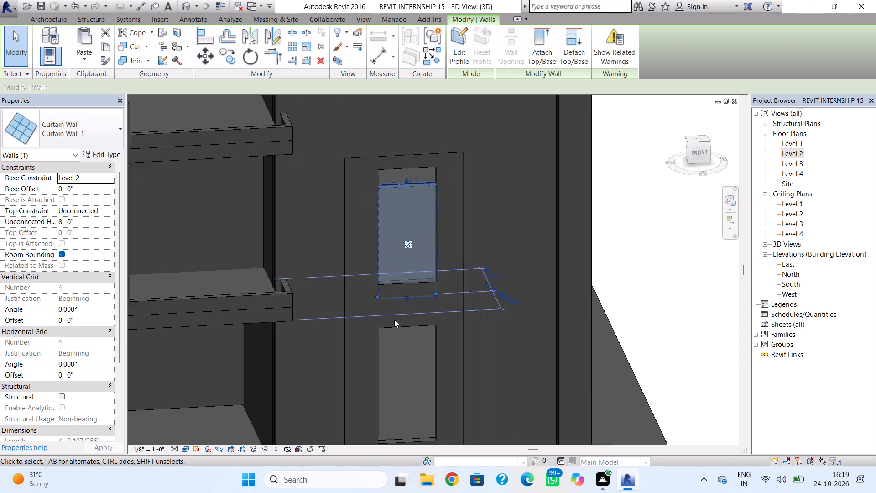
{"action": "scroll", "coordinate": [394, 320], "scroll_direction": "up", "scroll_amount": 1}
{"action": "left_click_drag", "start_coordinate": [410, 294], "coordinate": [410, 273]}
{"action": "left_click_drag", "start_coordinate": [410, 139], "coordinate": [408, 129]}
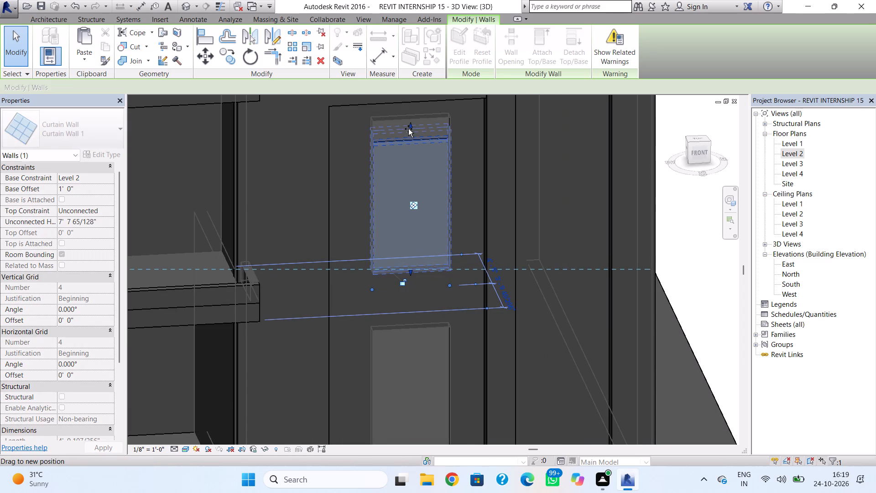
{"action": "left_click_drag", "start_coordinate": [408, 129], "coordinate": [408, 120]}
{"action": "left_click", "coordinate": [497, 200]}
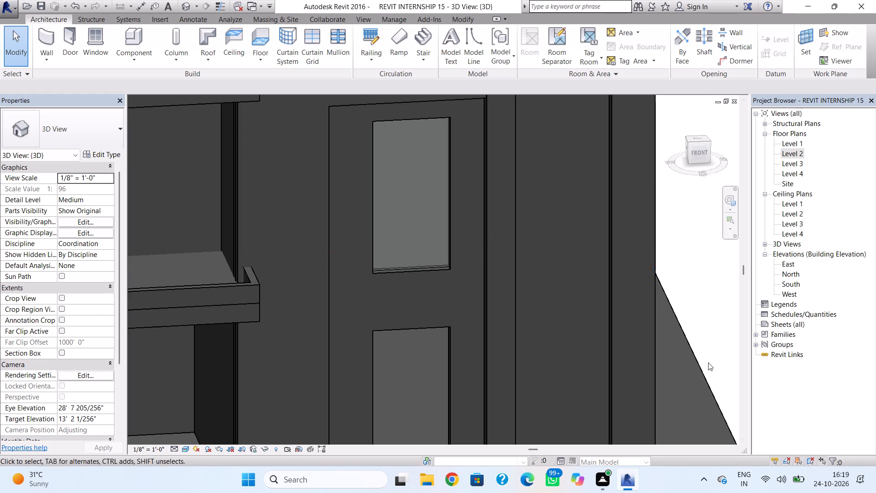
In the Level 1 floor plan, draw another Curtain Wall 1 along the wall centreline across the ground-storey opening in the south wall.
{"action": "double_click", "coordinate": [794, 153]}
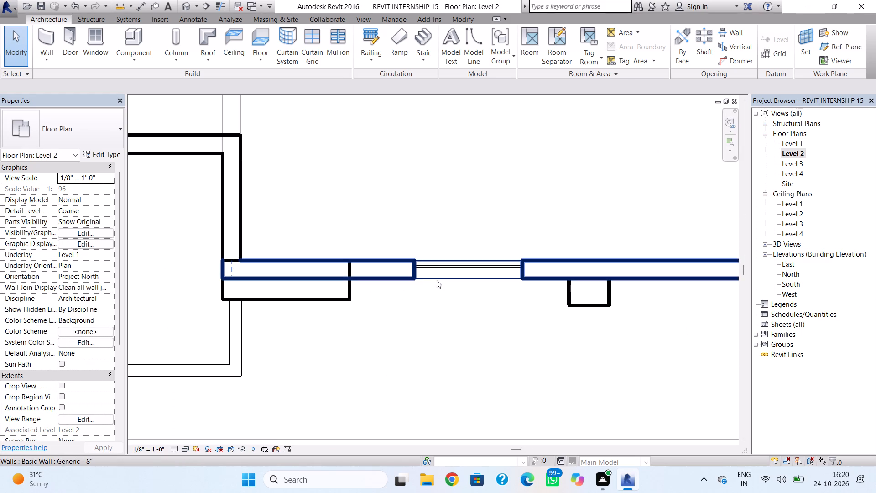
{"action": "double_click", "coordinate": [799, 145]}
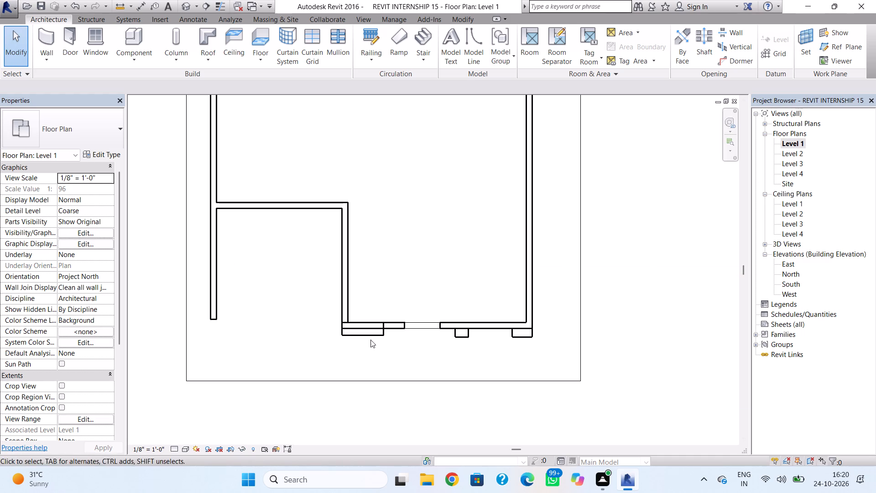
{"action": "left_click", "coordinate": [53, 58]}
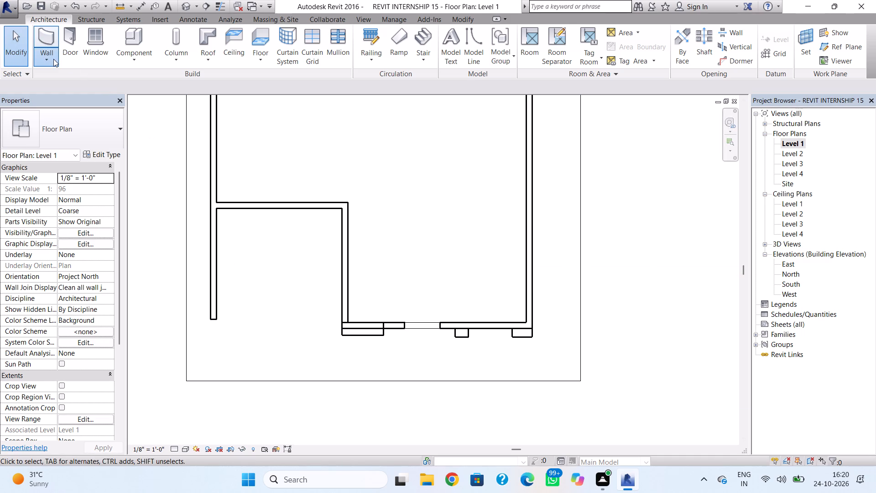
{"action": "left_click", "coordinate": [51, 40]}
{"action": "left_click", "coordinate": [69, 135]}
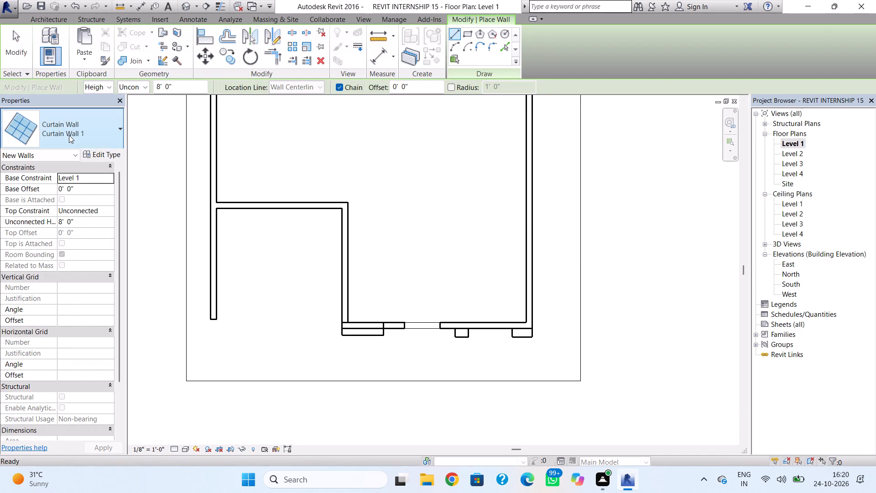
{"action": "left_click", "coordinate": [73, 303]}
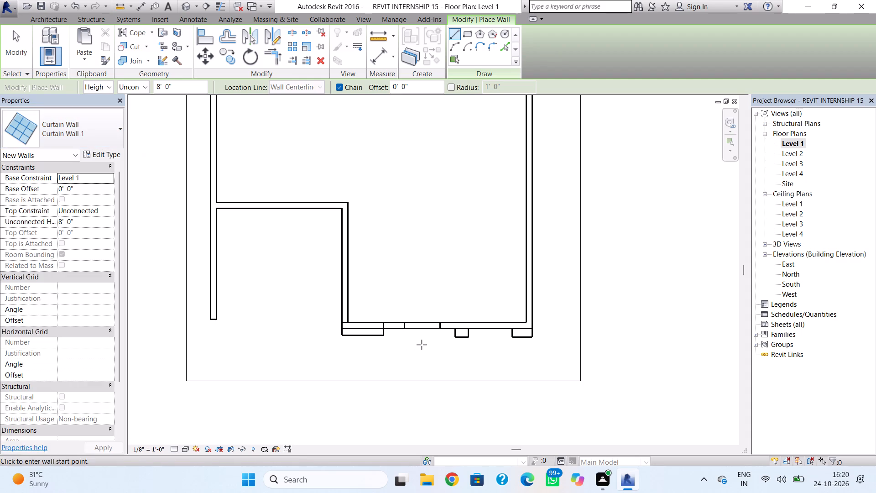
{"action": "scroll", "coordinate": [410, 332], "scroll_direction": "up", "scroll_amount": 6}
{"action": "left_click", "coordinate": [401, 320]}
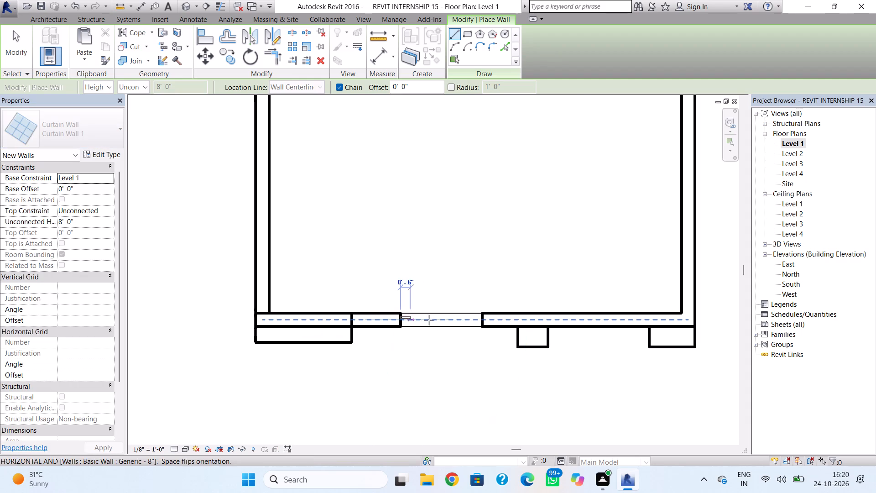
{"action": "left_click", "coordinate": [484, 321]}
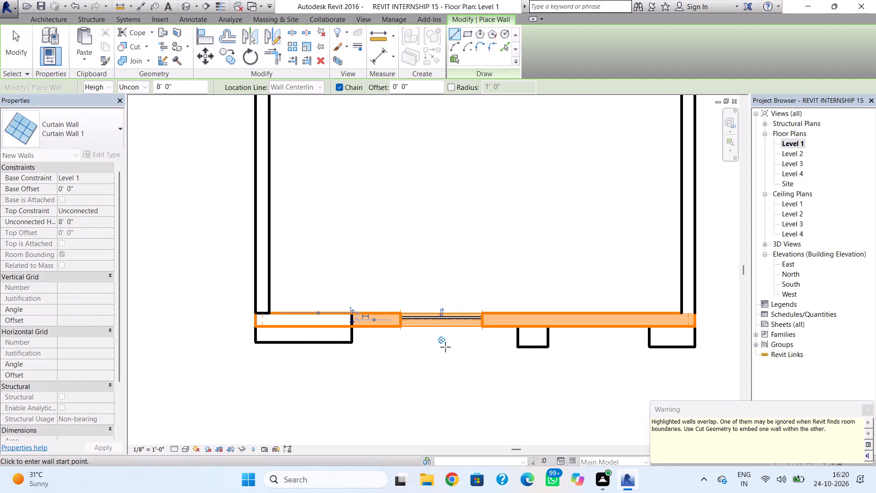
{"action": "key", "text": "Escape"}
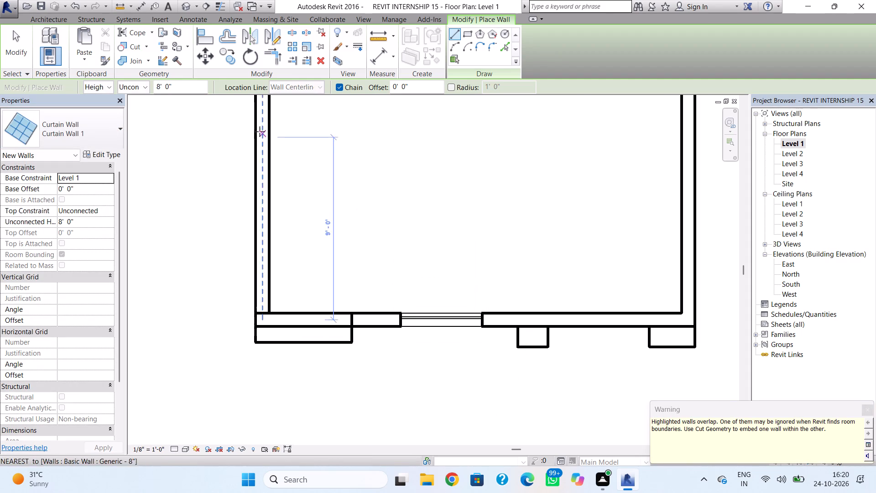
{"action": "left_click", "coordinate": [185, 2]}
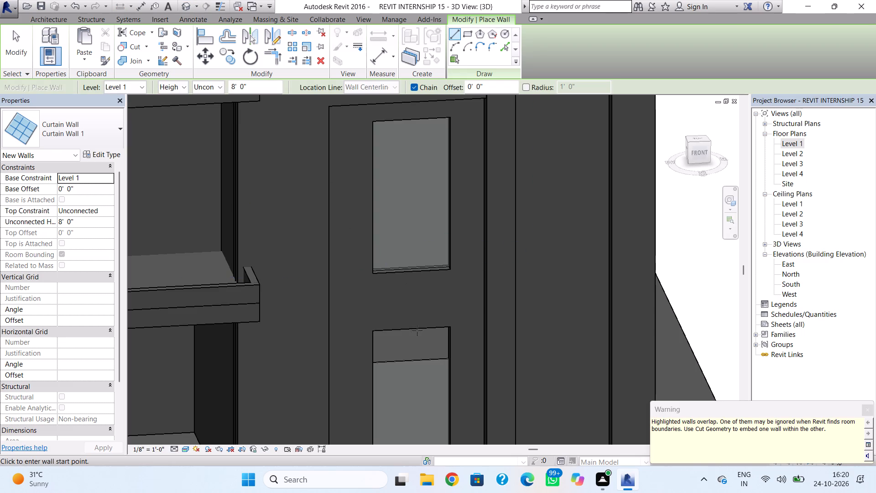
{"action": "key", "text": "Escape"}
Stretch the ground-storey curtain wall's top and base in 3D to fit the lower opening's head and sill.
{"action": "scroll", "coordinate": [415, 363], "scroll_direction": "down", "scroll_amount": 2}
{"action": "middle_click_drag", "start_coordinate": [415, 363], "coordinate": [409, 325]}
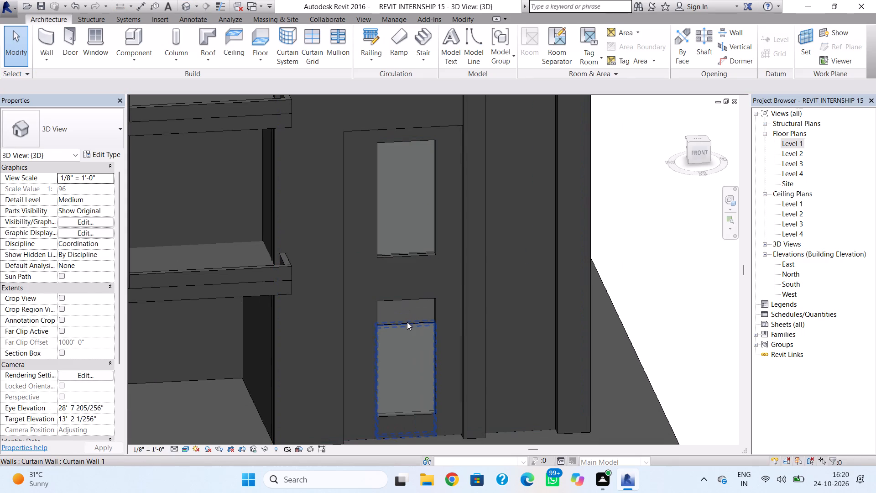
{"action": "left_click", "coordinate": [407, 323]}
{"action": "left_click_drag", "start_coordinate": [405, 319], "coordinate": [403, 299]}
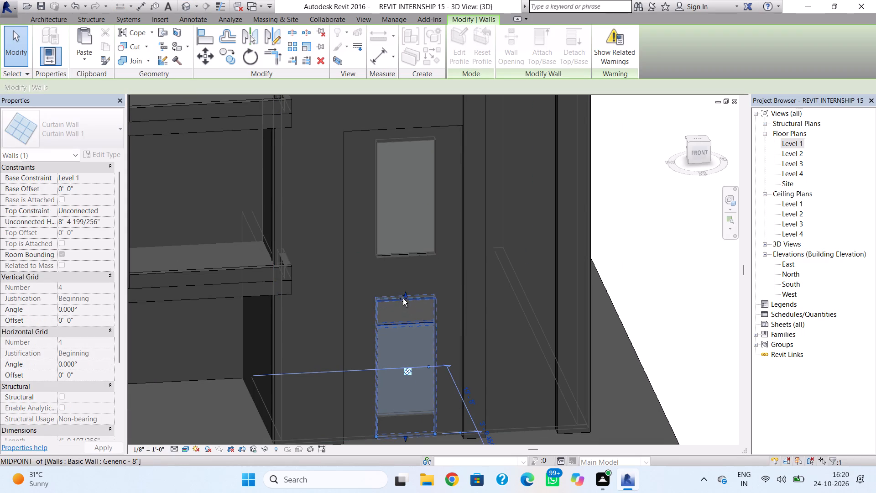
{"action": "left_click_drag", "start_coordinate": [405, 437], "coordinate": [406, 422]}
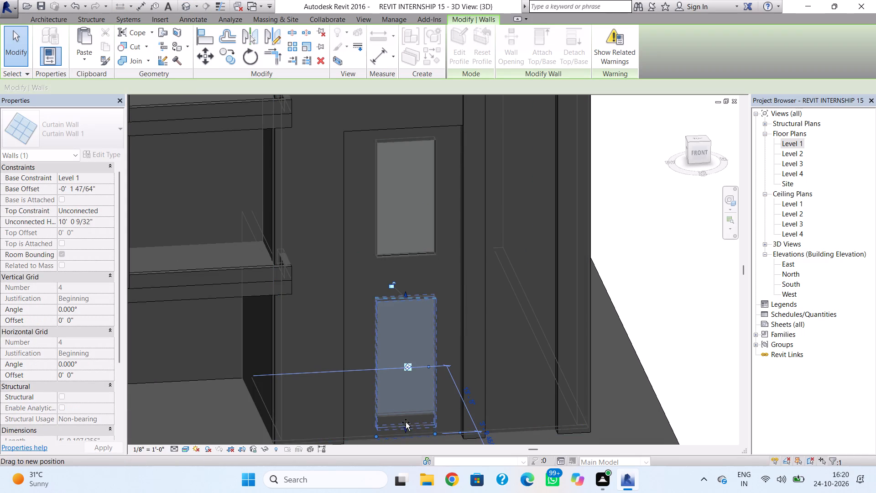
{"action": "left_click_drag", "start_coordinate": [406, 422], "coordinate": [407, 411]}
{"action": "key", "text": "Escape"}
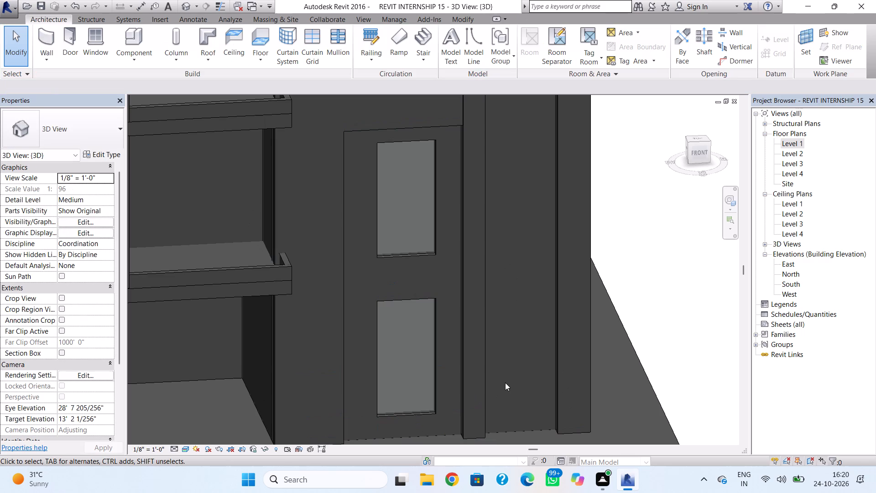
Place a horizontal curtain grid line across all segments of the upper curtain wall at its two-thirds point, about 2' 9" below the top.
{"action": "right_click_drag", "start_coordinate": [405, 361], "coordinate": [449, 367], "text": "shift"}
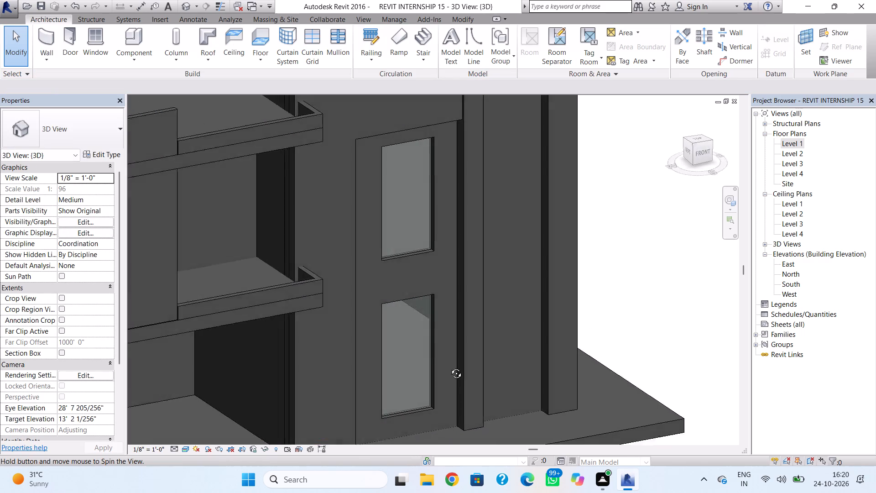
{"action": "right_click_drag", "start_coordinate": [449, 367], "coordinate": [376, 358], "text": "shift"}
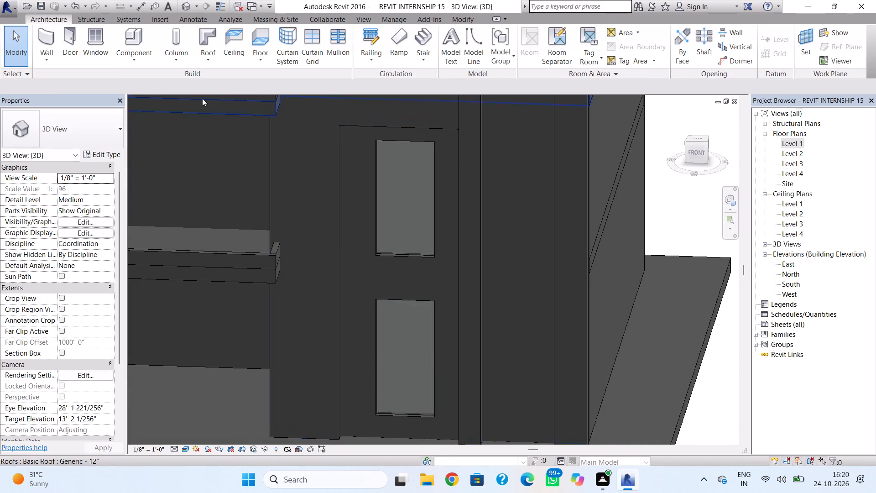
{"action": "left_click", "coordinate": [315, 35]}
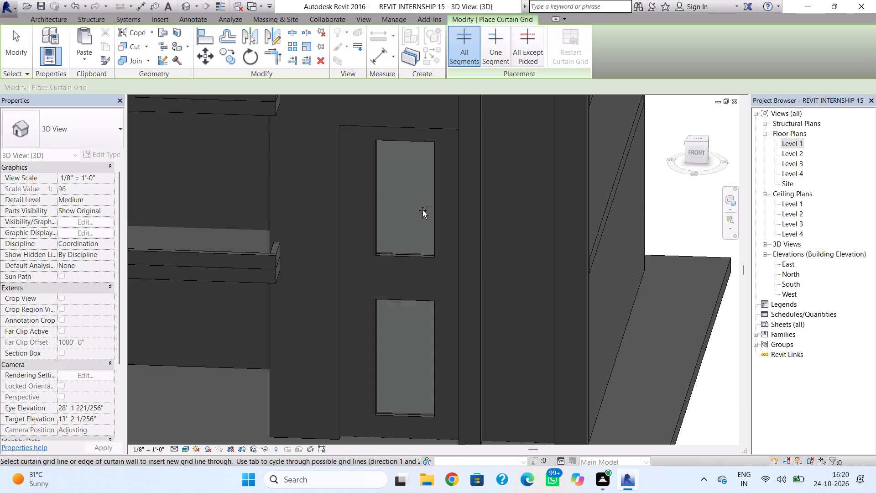
{"action": "right_click_drag", "start_coordinate": [410, 226], "coordinate": [427, 185], "text": "shift"}
{"action": "scroll", "coordinate": [429, 184], "scroll_direction": "up", "scroll_amount": 3}
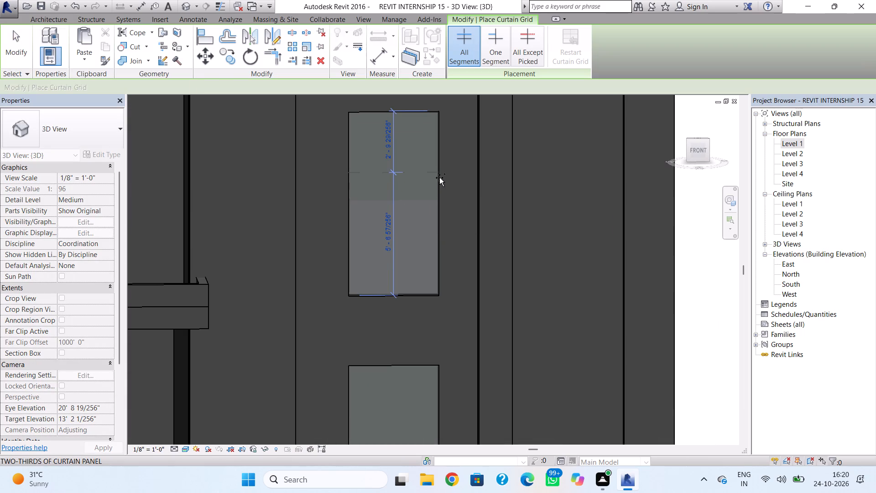
{"action": "left_click", "coordinate": [439, 178]}
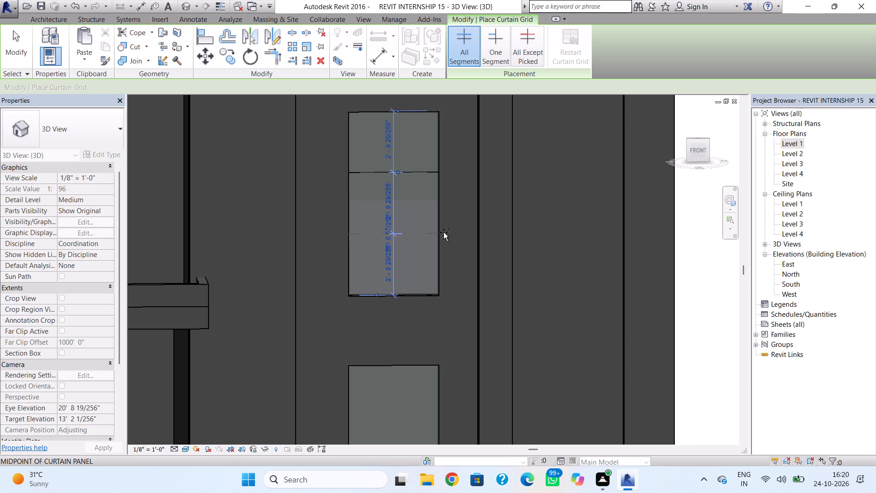
Place a second horizontal grid line across the upper curtain wall at its lower panel's midpoint, about 2' 9" above the base.
{"action": "left_click", "coordinate": [443, 232]}
{"action": "key", "text": "Escape"}
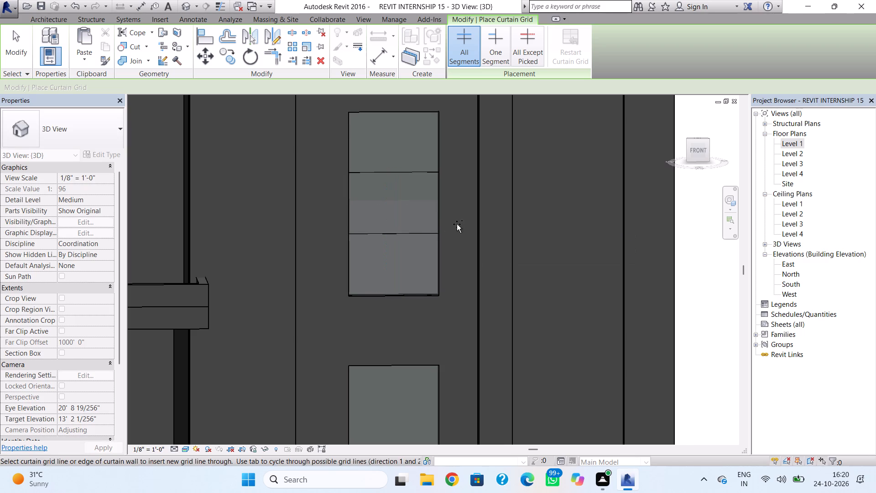
Place 2.5" x 5" rectangular mullions along both horizontal grid lines and all four edges of the upper curtain wall.
{"action": "left_click", "coordinate": [58, 21]}
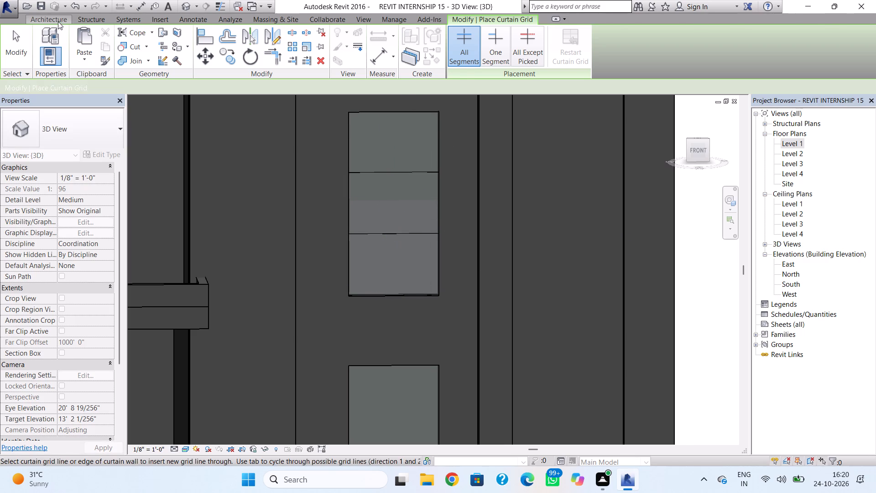
{"action": "left_click", "coordinate": [341, 45]}
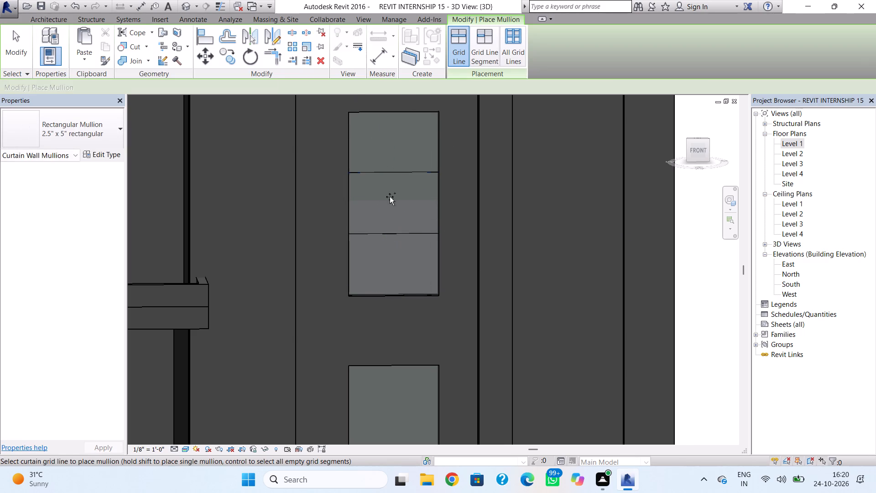
{"action": "left_click", "coordinate": [394, 173]}
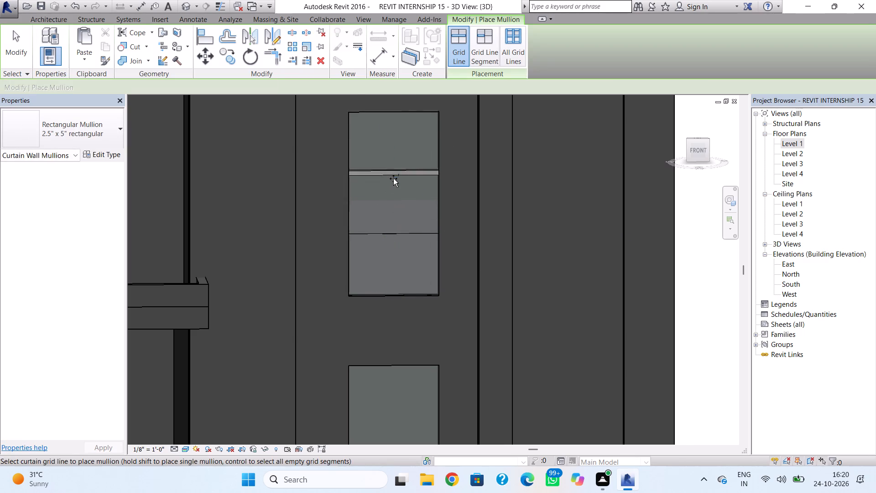
{"action": "left_click", "coordinate": [392, 233]}
{"action": "left_click", "coordinate": [350, 209]}
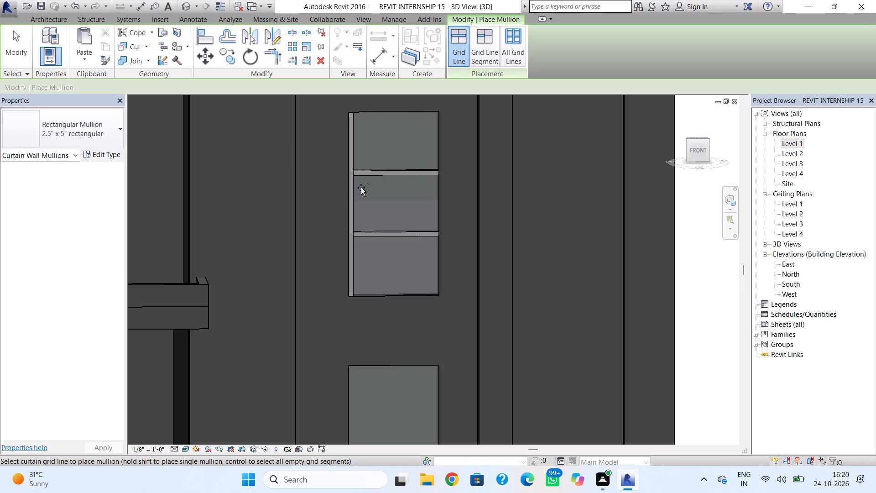
{"action": "left_click", "coordinate": [373, 114]}
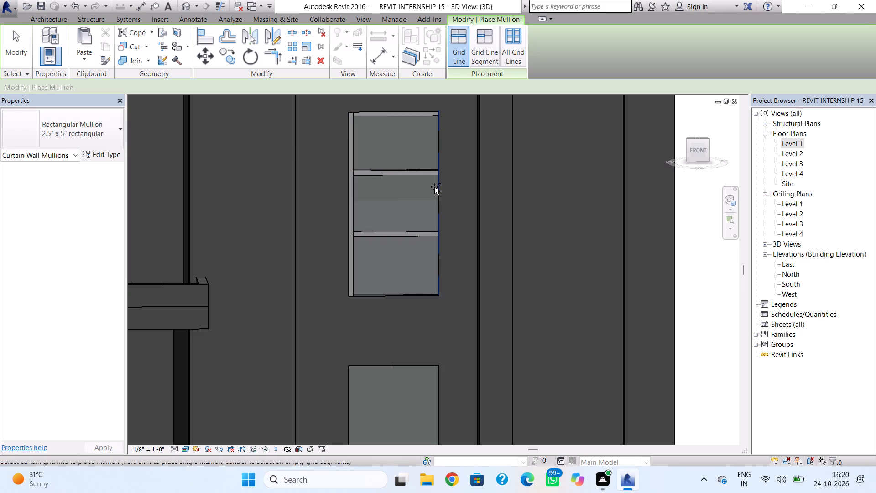
{"action": "left_click", "coordinate": [435, 189]}
{"action": "left_click", "coordinate": [383, 292]}
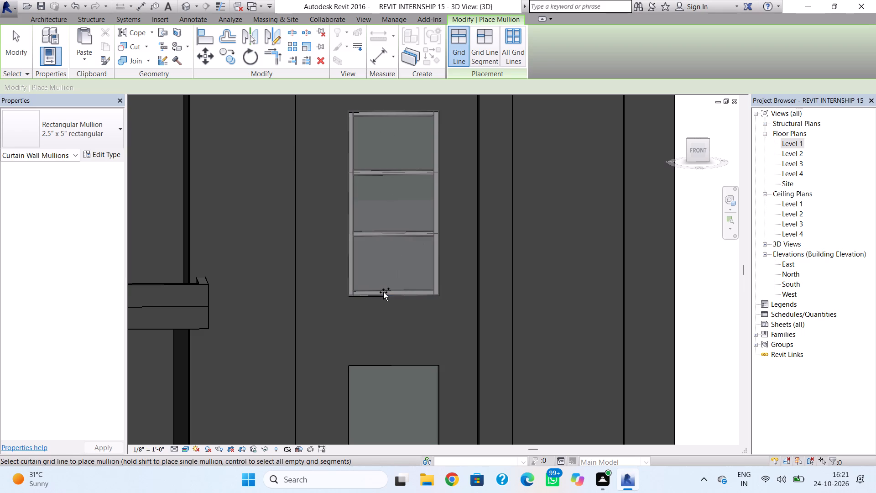
Place two horizontal grid lines across the ground-storey curtain wall, dividing it into three equal panels about 2' 9" high.
{"action": "scroll", "coordinate": [383, 292], "scroll_direction": "down", "scroll_amount": 2}
{"action": "middle_click_drag", "start_coordinate": [382, 281], "coordinate": [382, 178]}
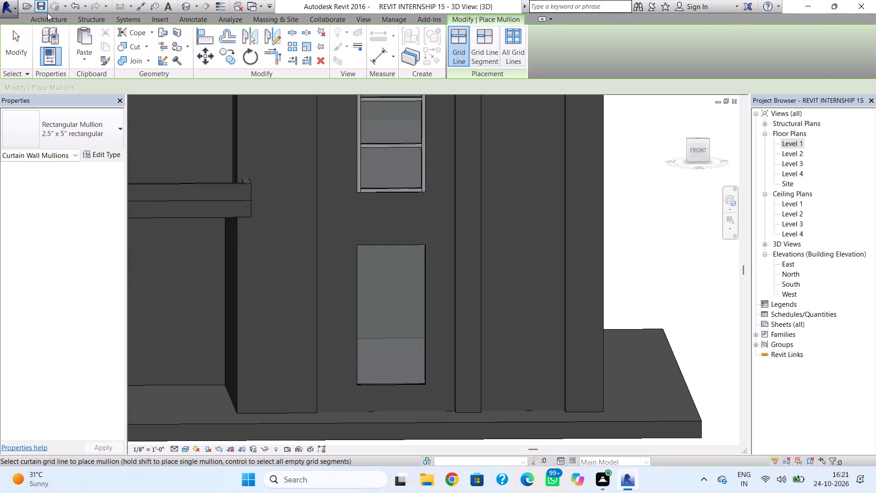
{"action": "left_click", "coordinate": [47, 17]}
{"action": "left_click", "coordinate": [314, 44]}
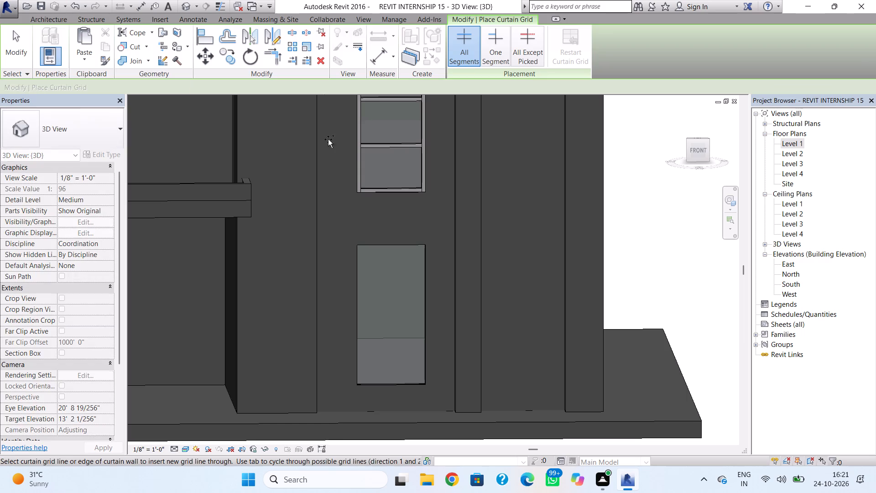
{"action": "left_click", "coordinate": [423, 281]}
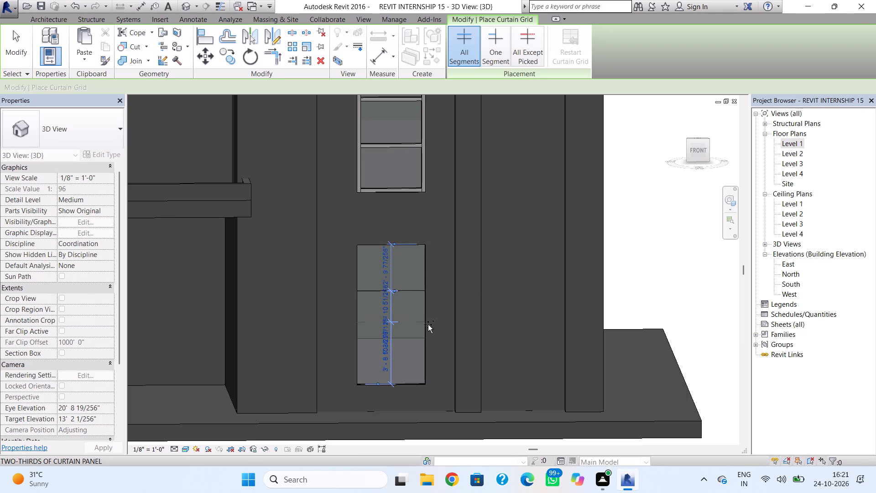
{"action": "left_click", "coordinate": [427, 330]}
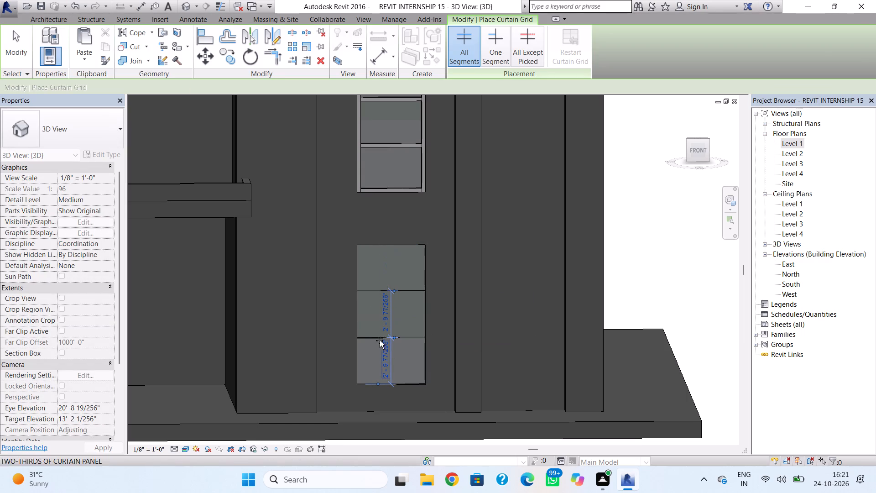
{"action": "key", "text": "Escape"}
{"action": "key", "text": "Escape"}
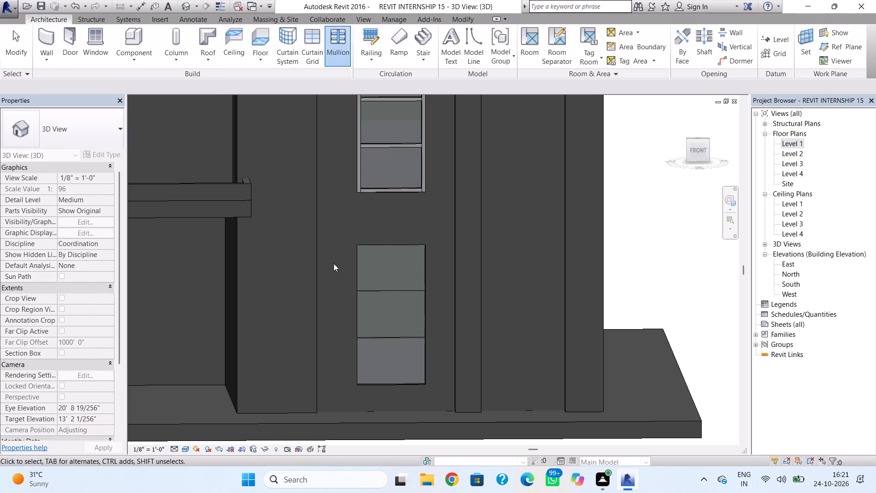
Place 2.5" x 5" rectangular mullions along both grid lines and all four edges of the ground-storey curtain wall.
{"action": "left_click", "coordinate": [335, 46]}
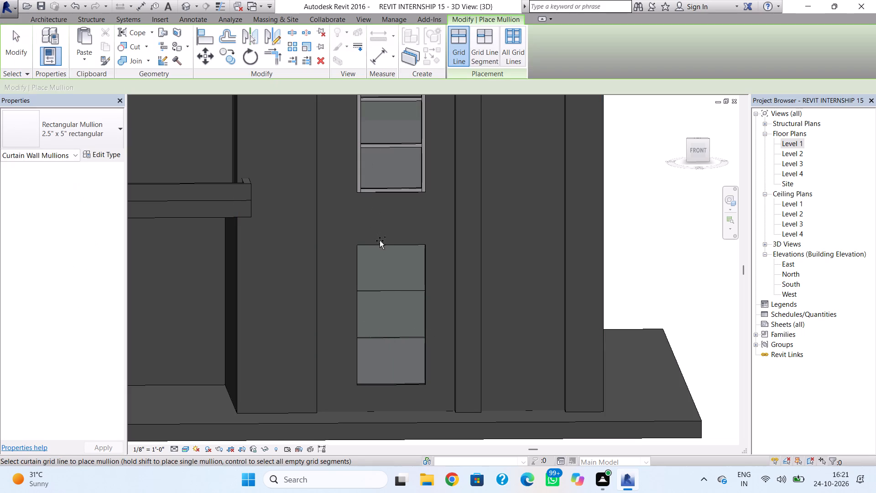
{"action": "left_click", "coordinate": [381, 244]}
{"action": "left_click", "coordinate": [382, 241]}
{"action": "left_click", "coordinate": [382, 243]}
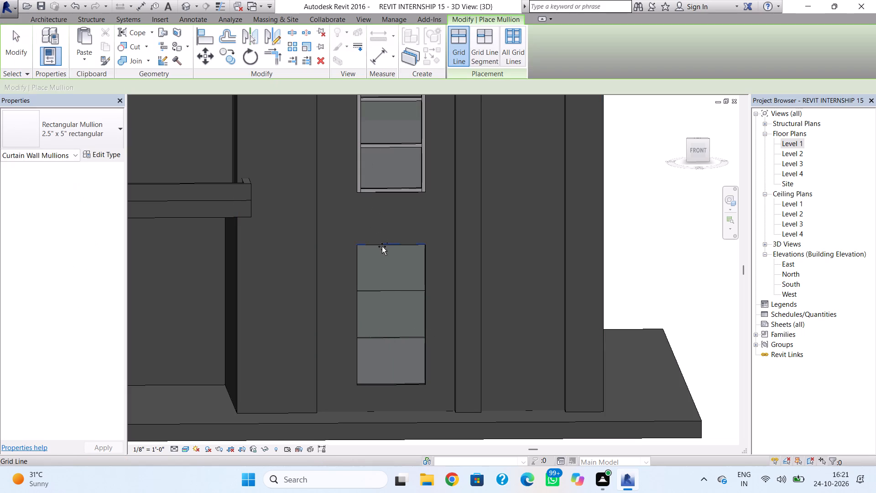
{"action": "left_click", "coordinate": [382, 246]}
{"action": "left_click", "coordinate": [377, 288]}
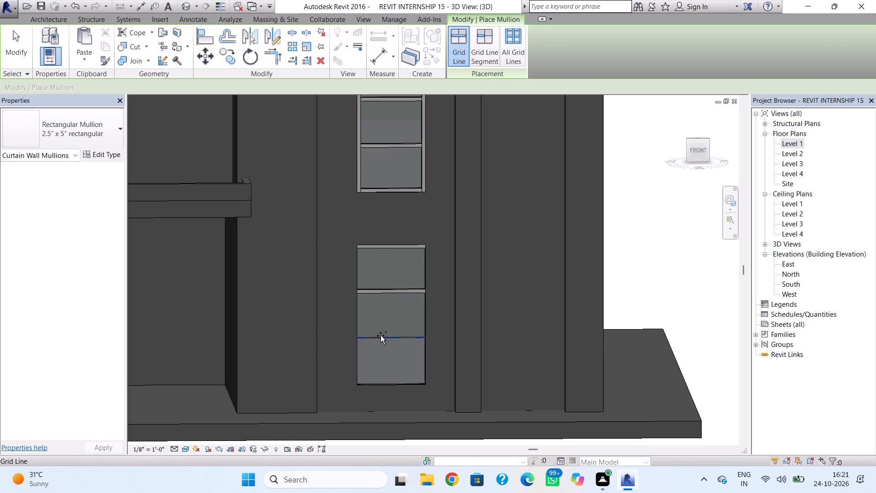
{"action": "left_click", "coordinate": [381, 337]}
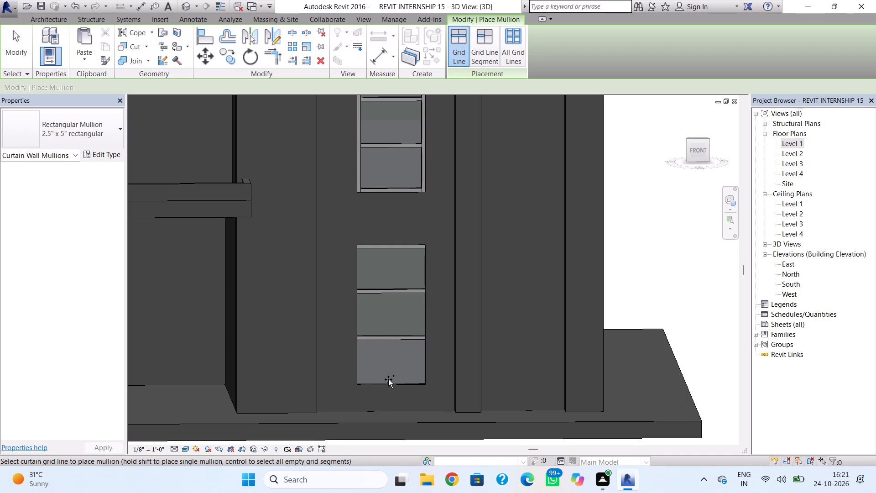
{"action": "left_click", "coordinate": [388, 383]}
{"action": "right_click_drag", "start_coordinate": [396, 327], "coordinate": [352, 321], "text": "shift"}
{"action": "left_click", "coordinate": [356, 311]}
{"action": "right_click_drag", "start_coordinate": [386, 311], "coordinate": [466, 322], "text": "shift"}
{"action": "left_click", "coordinate": [425, 319]}
{"action": "key", "text": "Escape"}
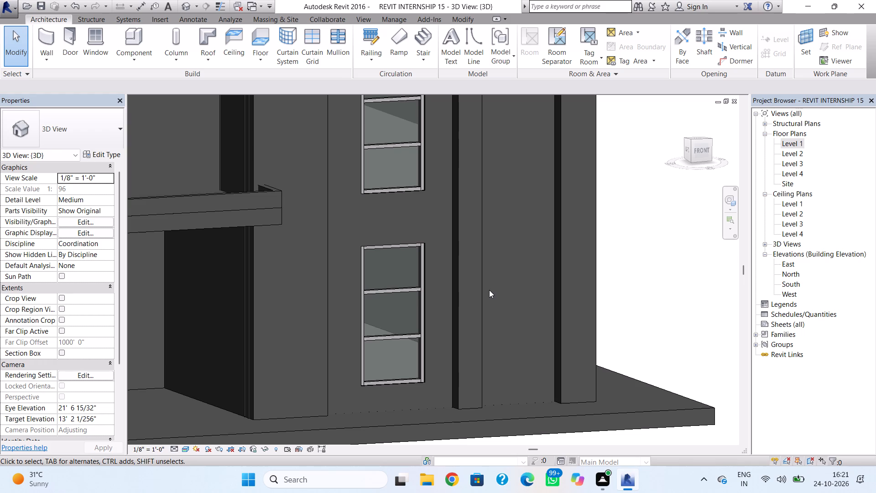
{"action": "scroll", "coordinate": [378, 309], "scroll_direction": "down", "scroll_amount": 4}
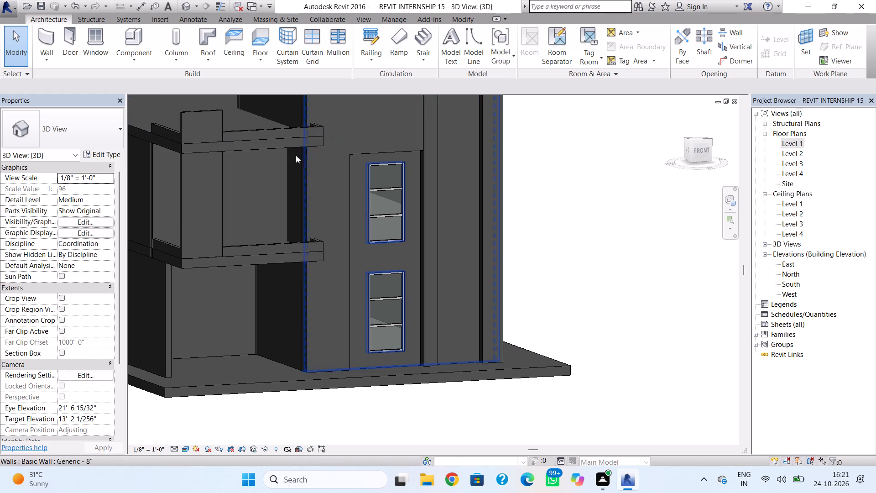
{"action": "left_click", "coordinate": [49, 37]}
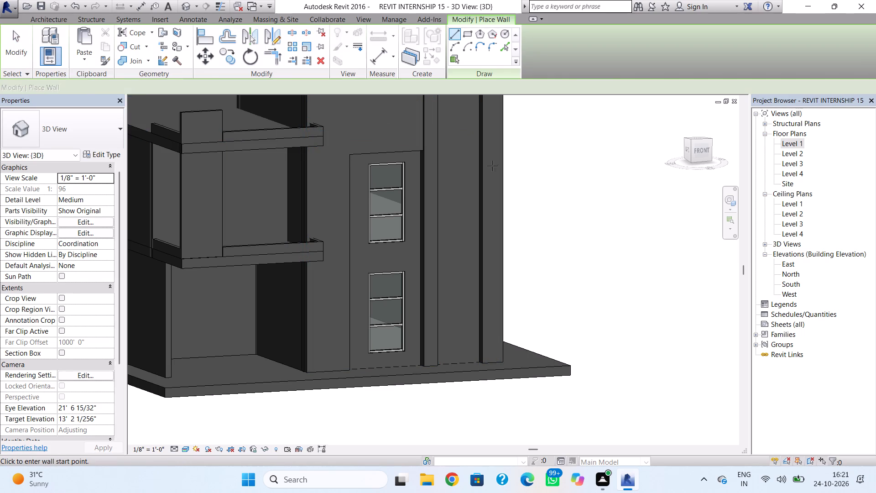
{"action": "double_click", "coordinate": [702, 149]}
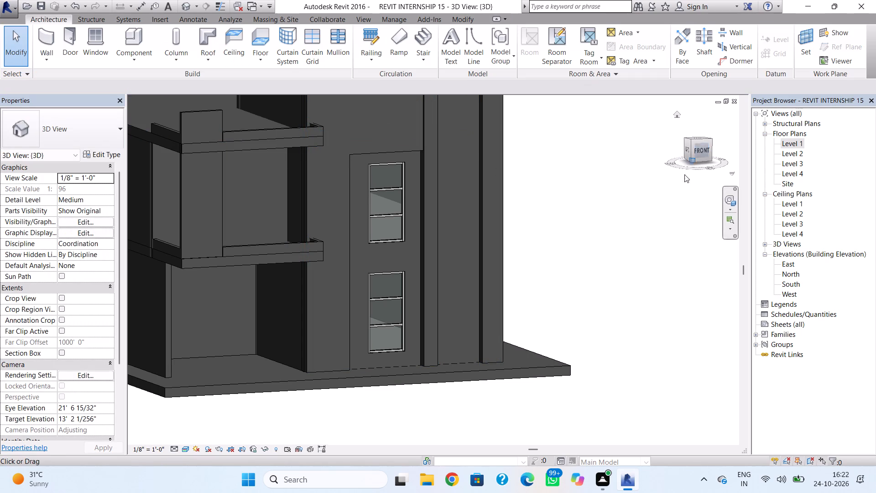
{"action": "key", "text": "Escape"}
Examine the front facade in 3D, including the parapets and the recessed upper storey beside the glazed wall.
{"action": "right_click_drag", "start_coordinate": [630, 227], "coordinate": [622, 227]}
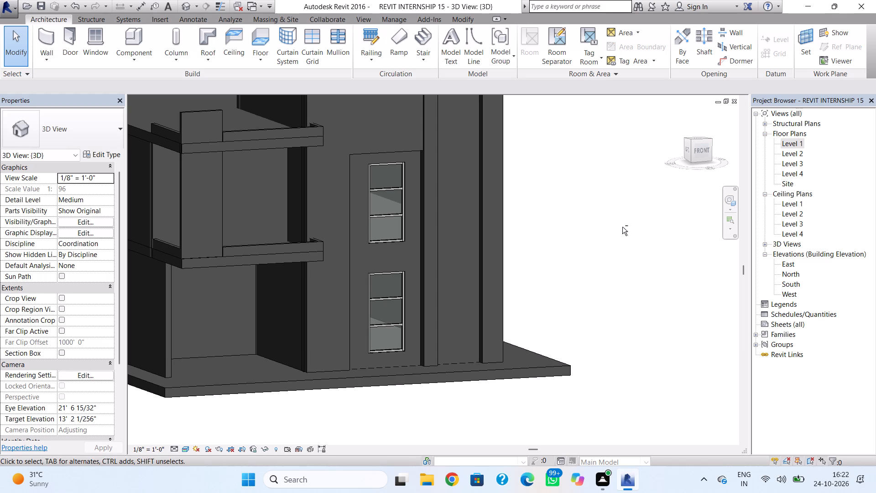
{"action": "right_click_drag", "start_coordinate": [622, 227], "coordinate": [560, 226]}
{"action": "right_click_drag", "start_coordinate": [632, 222], "coordinate": [588, 198], "text": "shift"}
{"action": "scroll", "coordinate": [593, 199], "scroll_direction": "down", "scroll_amount": 1}
{"action": "middle_click_drag", "start_coordinate": [593, 199], "coordinate": [597, 203]}
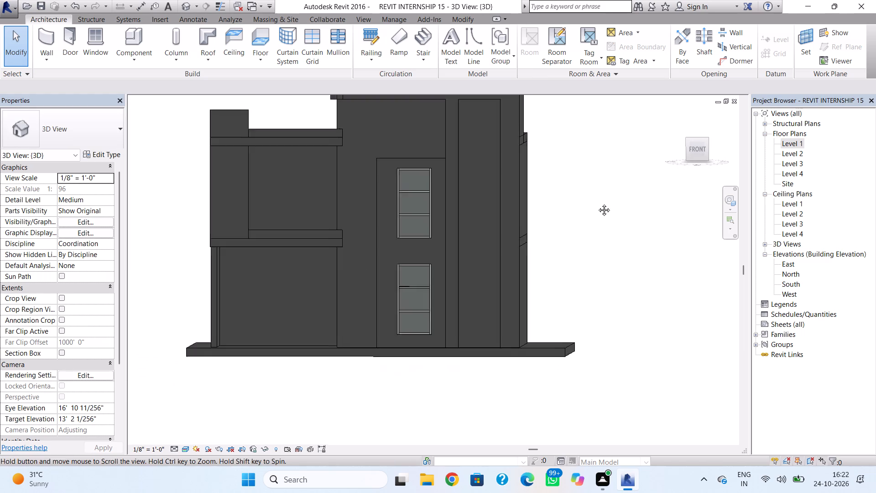
{"action": "middle_click_drag", "start_coordinate": [597, 203], "coordinate": [649, 288]}
{"action": "right_click_drag", "start_coordinate": [650, 288], "coordinate": [655, 289]}
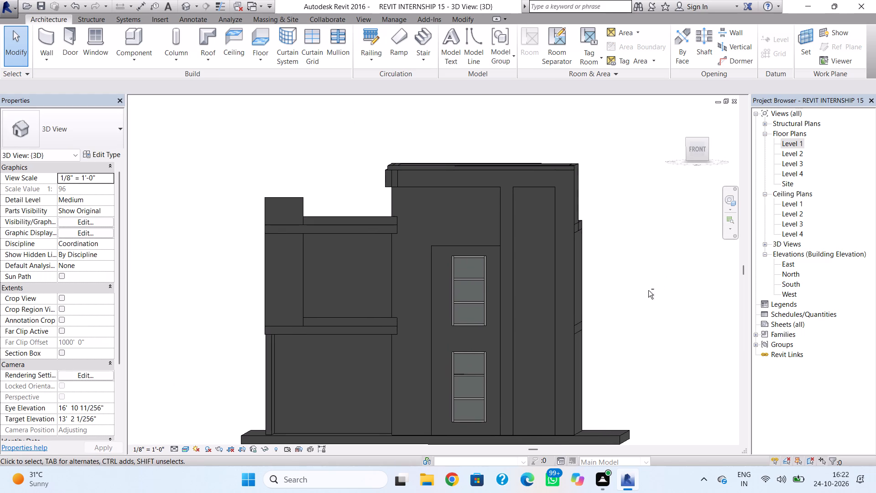
{"action": "right_click_drag", "start_coordinate": [647, 289], "coordinate": [649, 284], "text": "shift"}
{"action": "scroll", "coordinate": [405, 274], "scroll_direction": "up", "scroll_amount": 2}
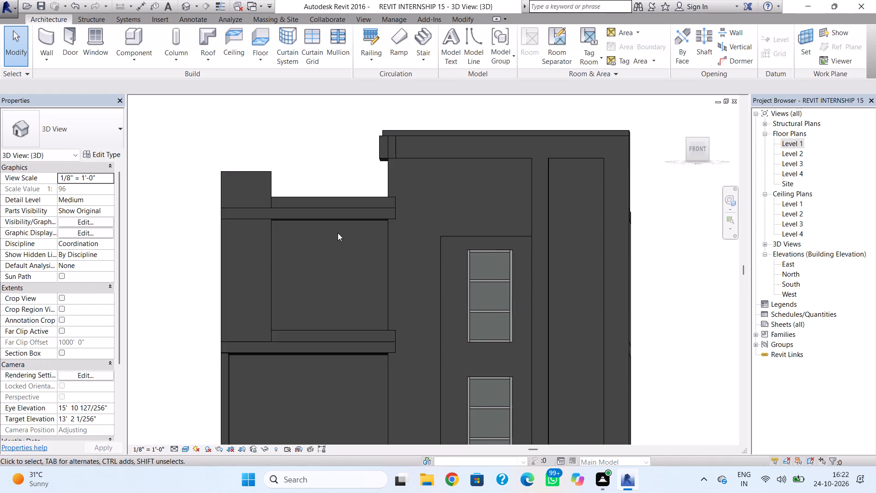
{"action": "scroll", "coordinate": [338, 232], "scroll_direction": "up", "scroll_amount": 3}
{"action": "right_click_drag", "start_coordinate": [339, 230], "coordinate": [345, 264], "text": "shift"}
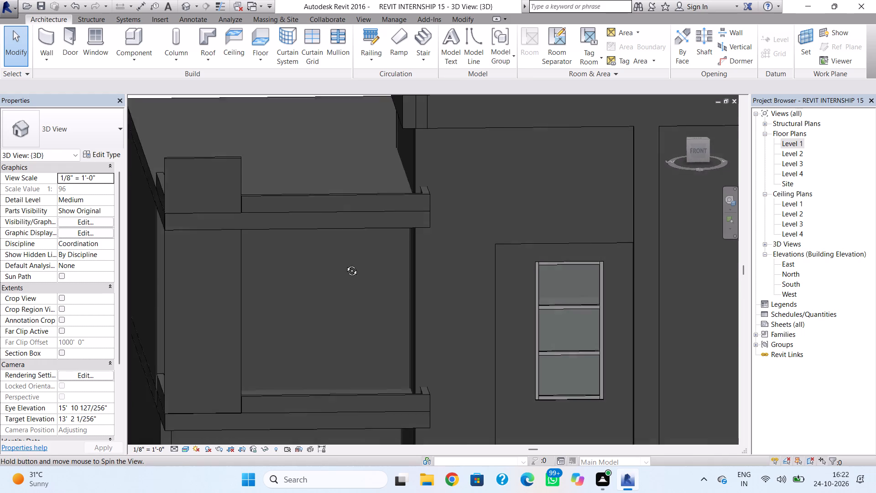
{"action": "right_click_drag", "start_coordinate": [345, 264], "coordinate": [332, 236], "text": "shift"}
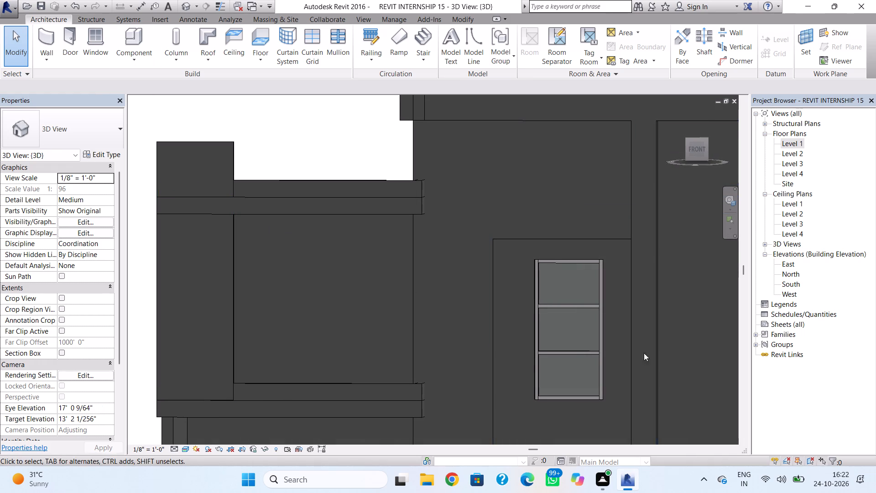
Draw a 3' long Generic - 5" wall on Level 3, centred along the front parapet line between the corner pier and the recessed storey.
{"action": "left_click", "coordinate": [57, 38]}
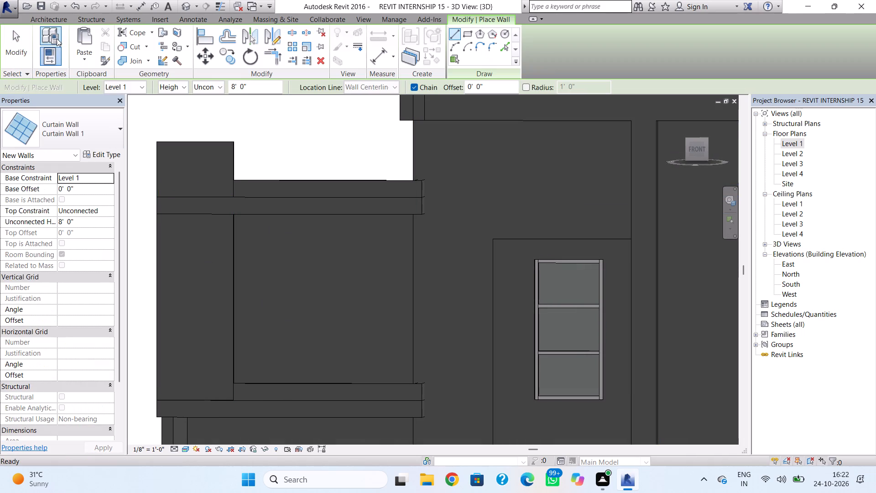
{"action": "left_click", "coordinate": [58, 128]}
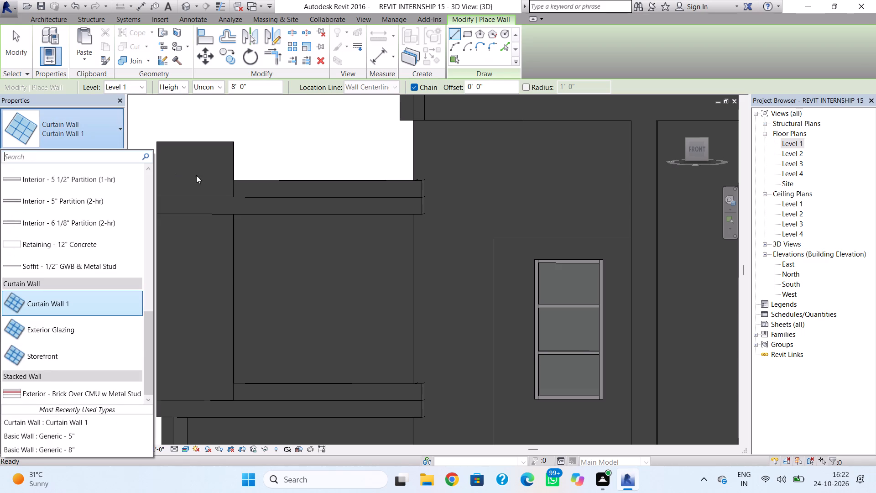
{"action": "scroll", "coordinate": [154, 221], "scroll_direction": "up", "scroll_amount": 2}
{"action": "scroll", "coordinate": [64, 232], "scroll_direction": "up", "scroll_amount": 6}
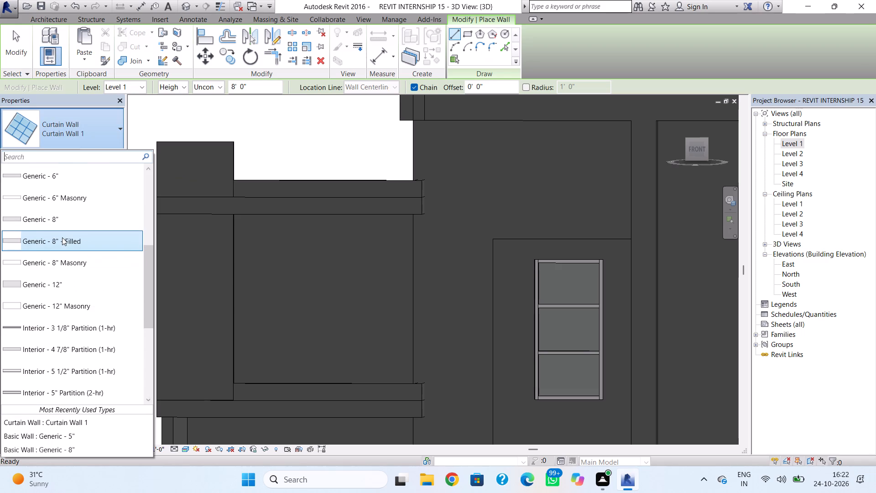
{"action": "scroll", "coordinate": [78, 193], "scroll_direction": "up", "scroll_amount": 2}
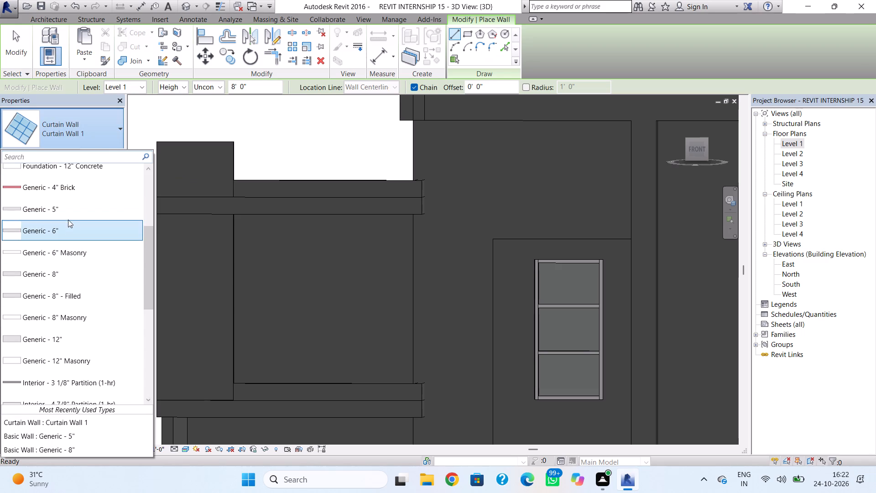
{"action": "left_click", "coordinate": [73, 210]}
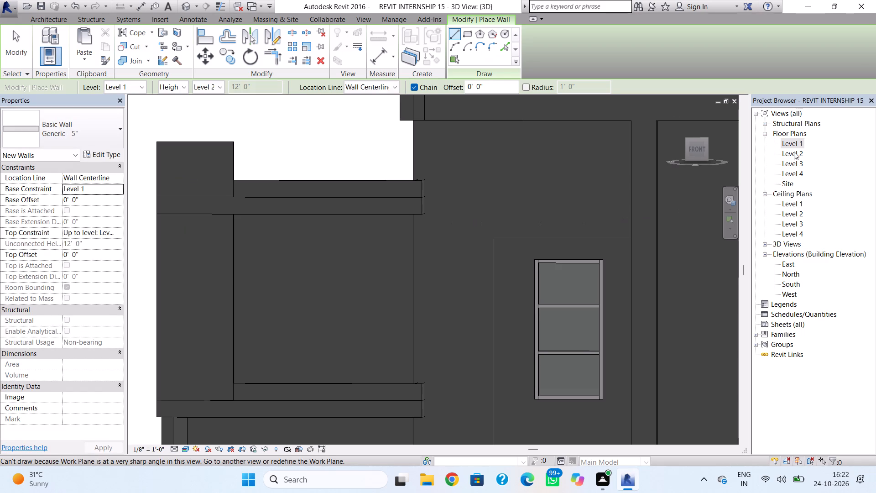
{"action": "double_click", "coordinate": [791, 172]}
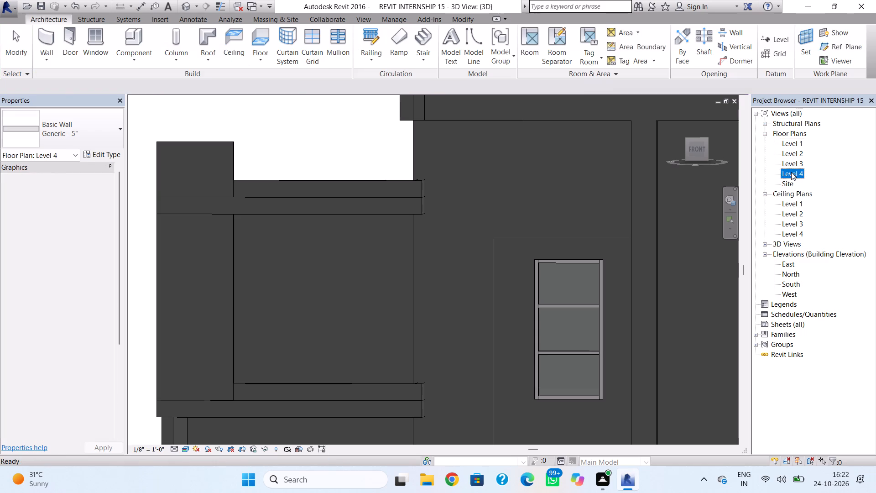
{"action": "scroll", "coordinate": [381, 310], "scroll_direction": "down", "scroll_amount": 6}
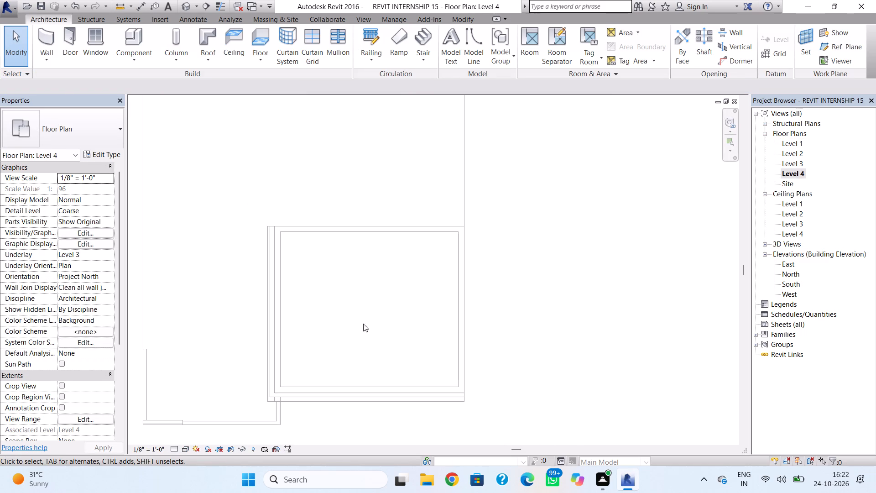
{"action": "scroll", "coordinate": [349, 328], "scroll_direction": "down", "scroll_amount": 2}
{"action": "middle_click_drag", "start_coordinate": [343, 331], "coordinate": [463, 312]}
{"action": "scroll", "coordinate": [499, 303], "scroll_direction": "up", "scroll_amount": 1}
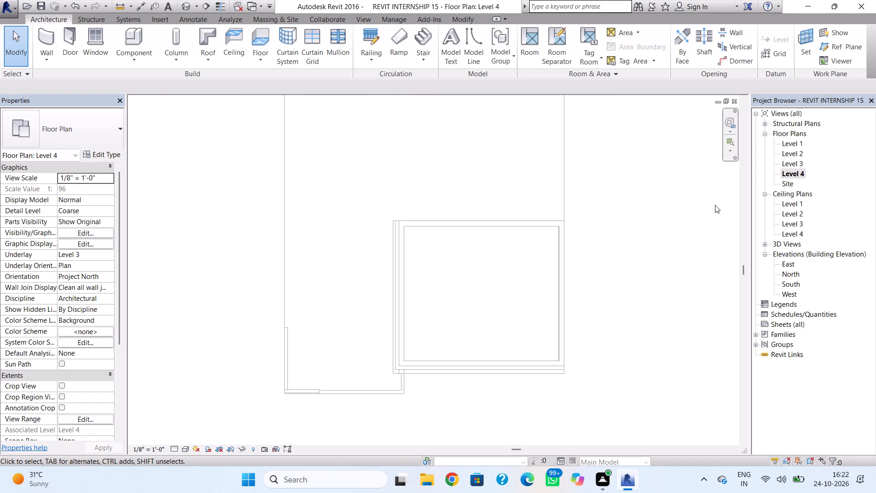
{"action": "double_click", "coordinate": [784, 166]}
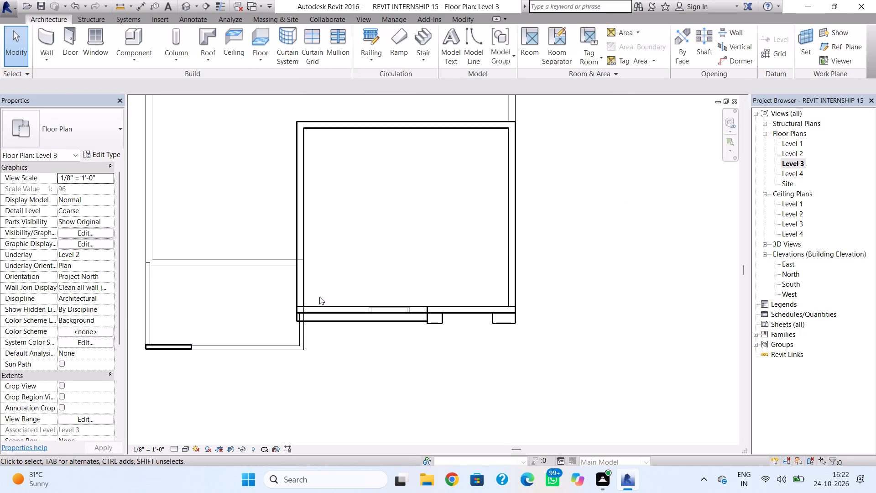
{"action": "scroll", "coordinate": [264, 318], "scroll_direction": "up", "scroll_amount": 2}
{"action": "middle_click_drag", "start_coordinate": [264, 318], "coordinate": [347, 308]}
{"action": "scroll", "coordinate": [268, 316], "scroll_direction": "down", "scroll_amount": 1}
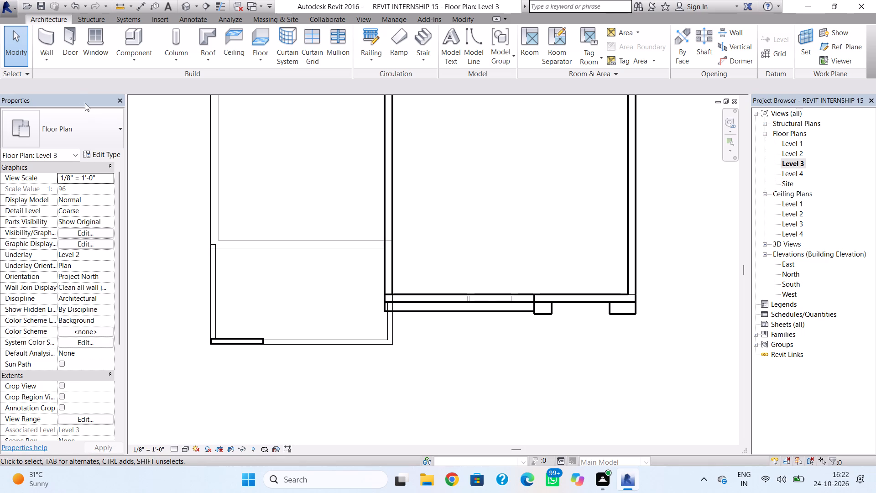
{"action": "left_click", "coordinate": [43, 37]}
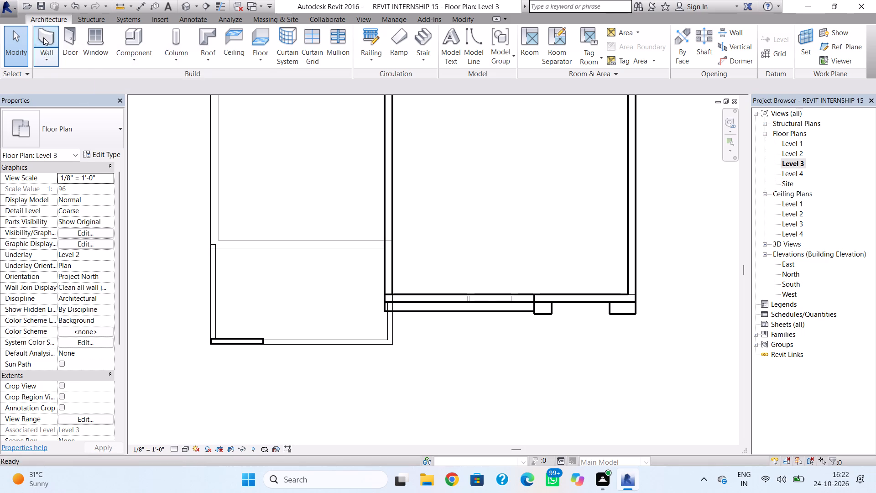
{"action": "scroll", "coordinate": [271, 346], "scroll_direction": "up", "scroll_amount": 4}
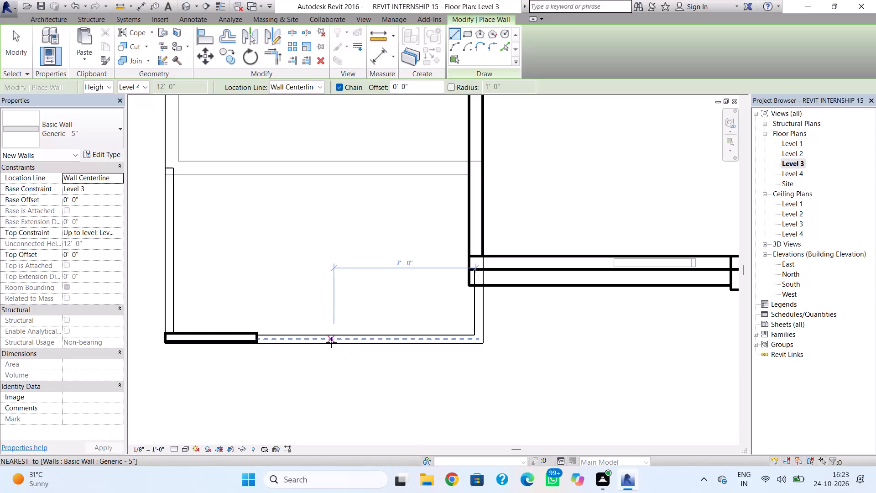
{"action": "left_click", "coordinate": [331, 342]}
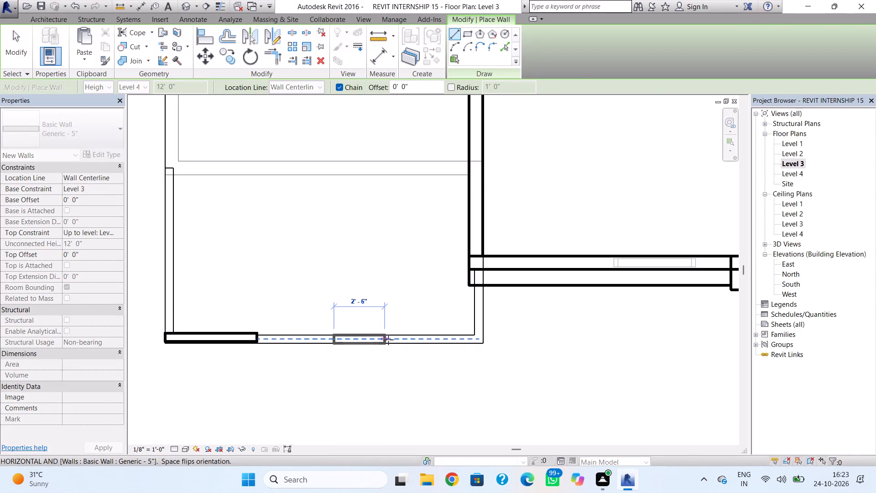
{"action": "left_click", "coordinate": [391, 340]}
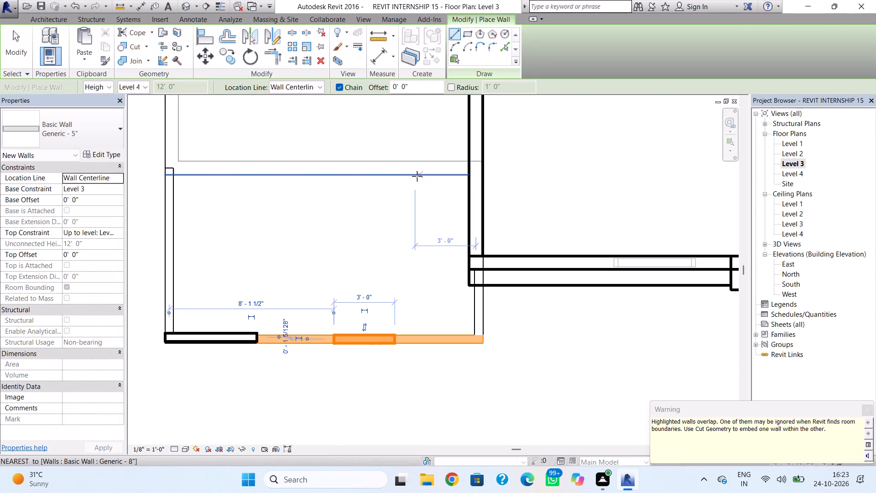
{"action": "key", "text": "Escape"}
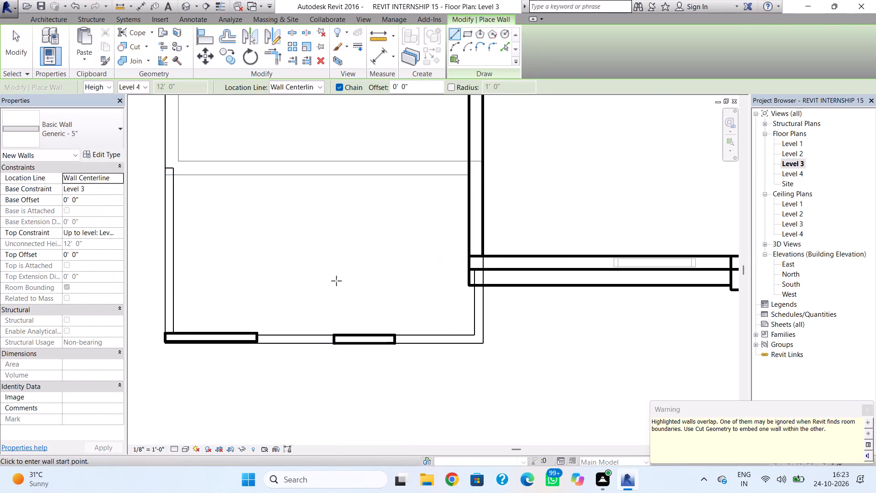
In 3D, lower the new 3' wall's top to the corner pier's height and raise its base to 1' above Level 3.
{"action": "left_click", "coordinate": [188, 4]}
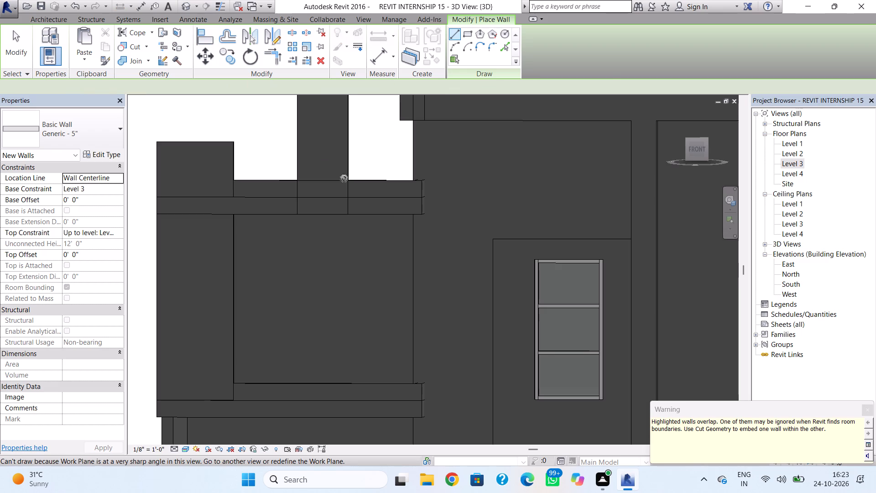
{"action": "key", "text": "Escape"}
{"action": "left_click", "coordinate": [323, 178]}
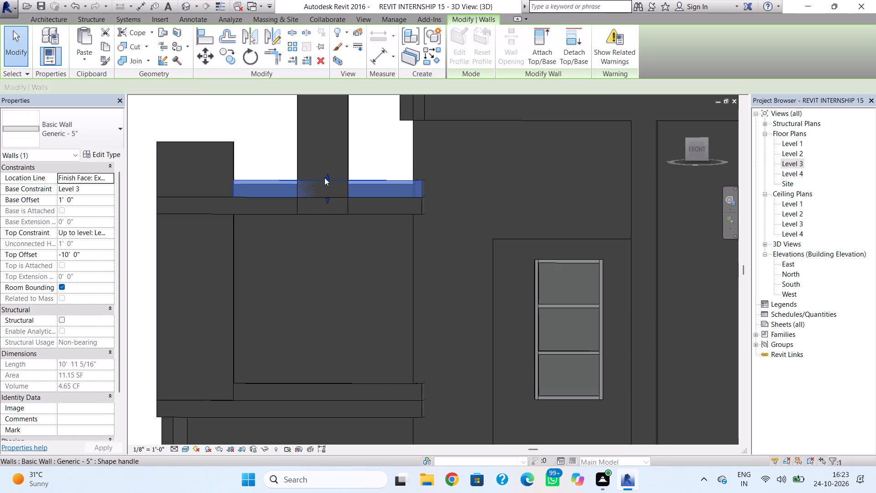
{"action": "left_click", "coordinate": [349, 162]}
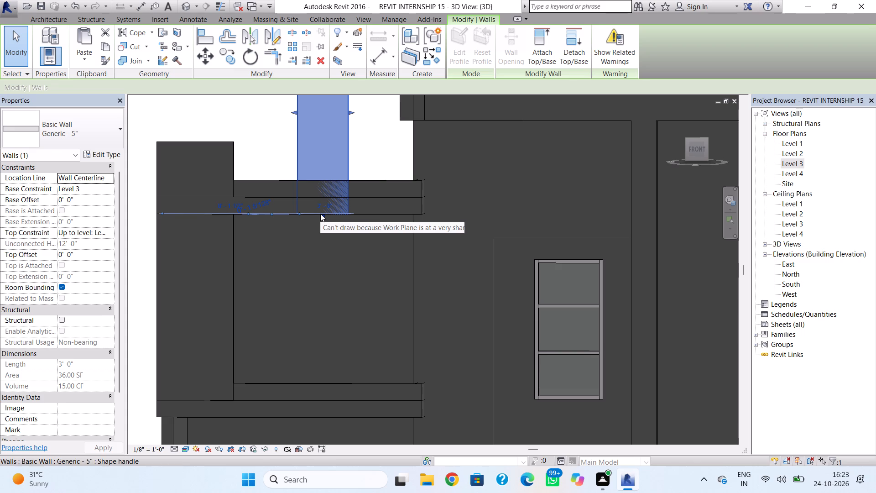
{"action": "scroll", "coordinate": [327, 144], "scroll_direction": "down", "scroll_amount": 2}
{"action": "middle_click_drag", "start_coordinate": [326, 150], "coordinate": [327, 202]}
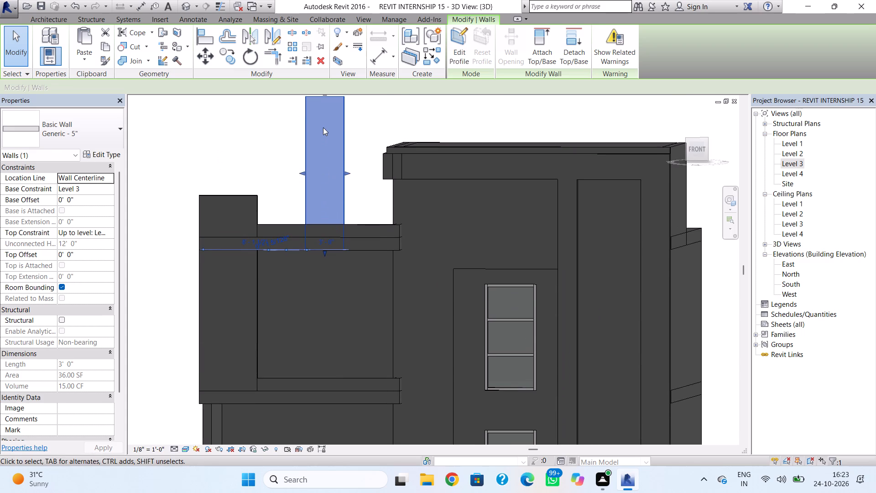
{"action": "middle_click_drag", "start_coordinate": [323, 127], "coordinate": [324, 156]}
{"action": "left_click_drag", "start_coordinate": [325, 122], "coordinate": [333, 223]}
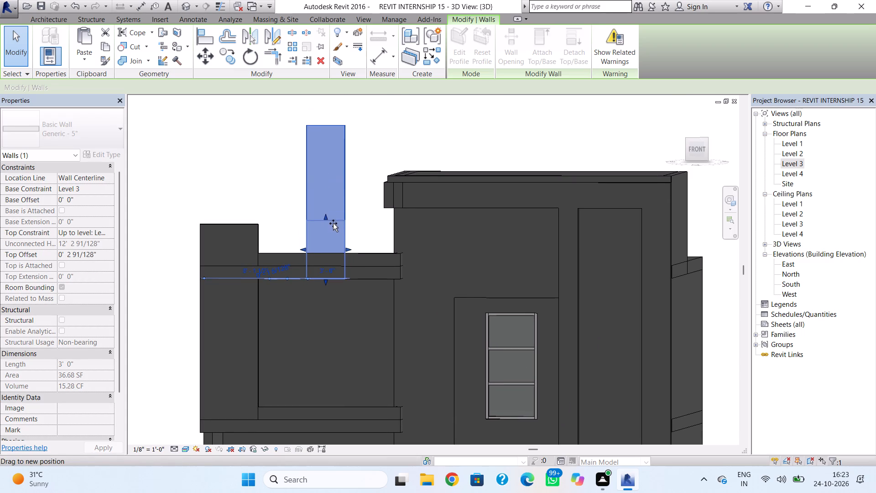
{"action": "left_click_drag", "start_coordinate": [333, 223], "coordinate": [331, 223]}
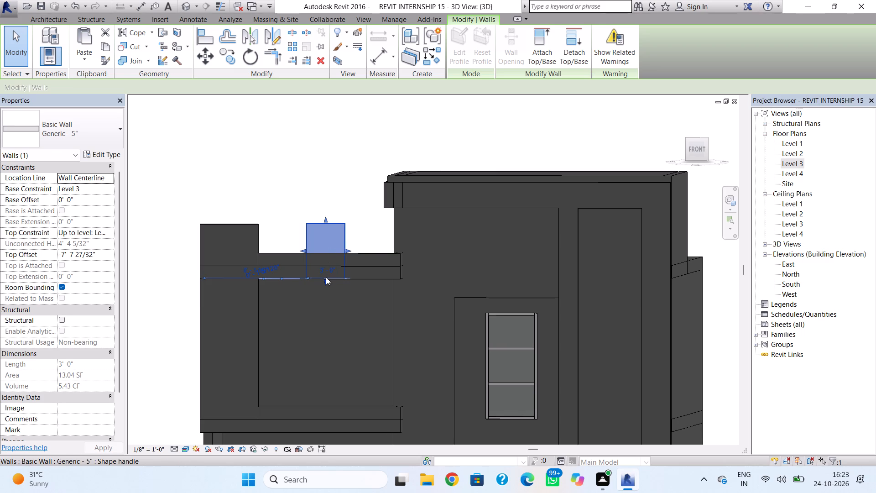
{"action": "left_click_drag", "start_coordinate": [327, 281], "coordinate": [326, 269]}
{"action": "left_click", "coordinate": [340, 188]}
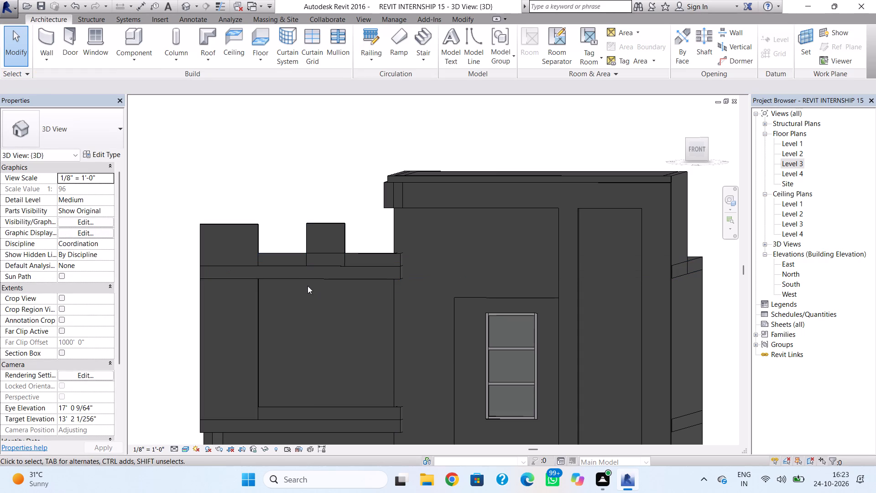
Examine the short parapet wall from above and from the front in 3D, including how it sits against the parapet and roof.
{"action": "right_click_drag", "start_coordinate": [281, 304], "coordinate": [336, 343]}
{"action": "right_click_drag", "start_coordinate": [305, 345], "coordinate": [346, 391], "text": "shift"}
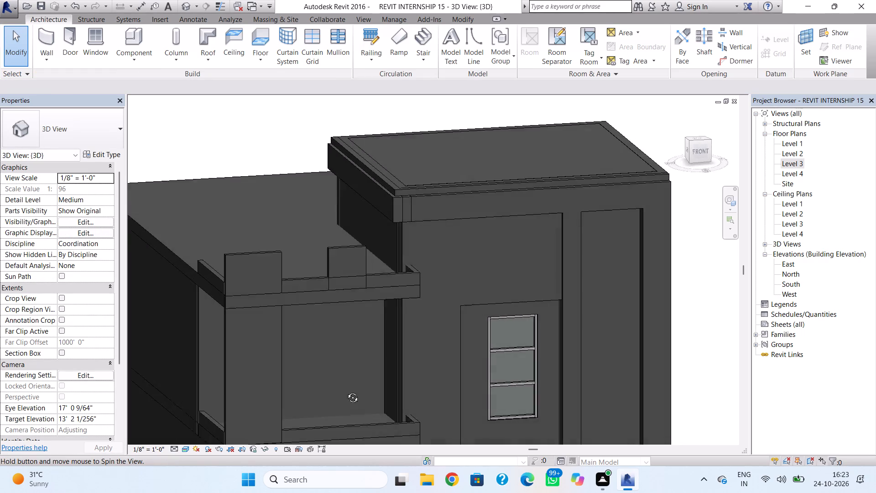
{"action": "right_click_drag", "start_coordinate": [346, 391], "coordinate": [366, 420], "text": "shift"}
{"action": "right_click_drag", "start_coordinate": [354, 331], "coordinate": [428, 390], "text": "shift"}
{"action": "left_click", "coordinate": [466, 403]}
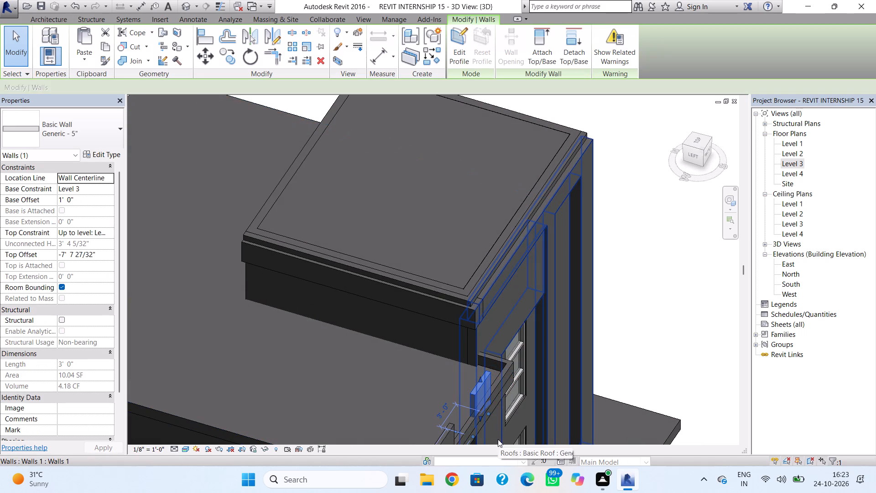
{"action": "key", "text": "Right"}
{"action": "left_click", "coordinate": [652, 327]}
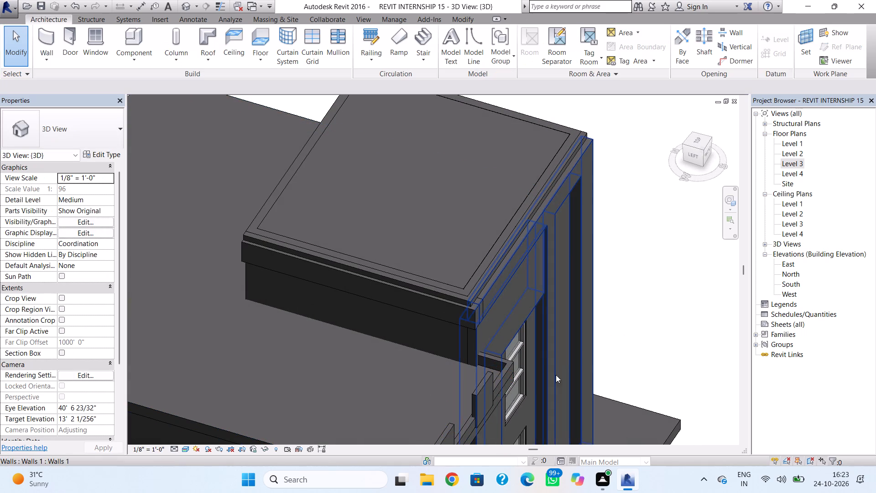
{"action": "right_click_drag", "start_coordinate": [510, 410], "coordinate": [384, 325], "text": "shift"}
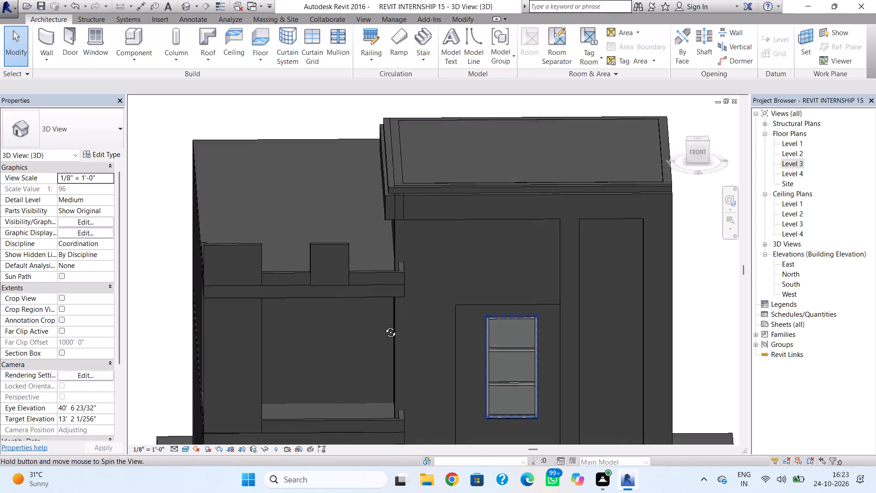
{"action": "right_click_drag", "start_coordinate": [384, 325], "coordinate": [383, 325], "text": "shift"}
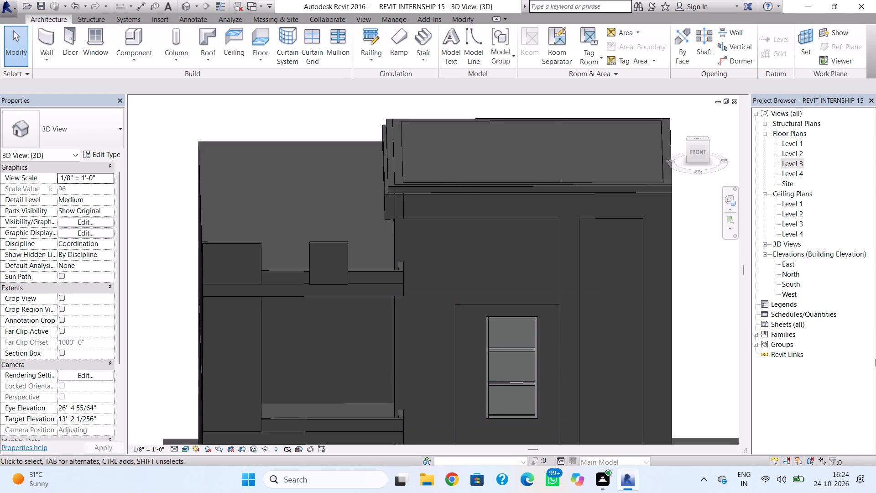
Open the Level 3 floor plan.
{"action": "left_click", "coordinate": [798, 174]}
{"action": "left_click", "coordinate": [798, 174]}
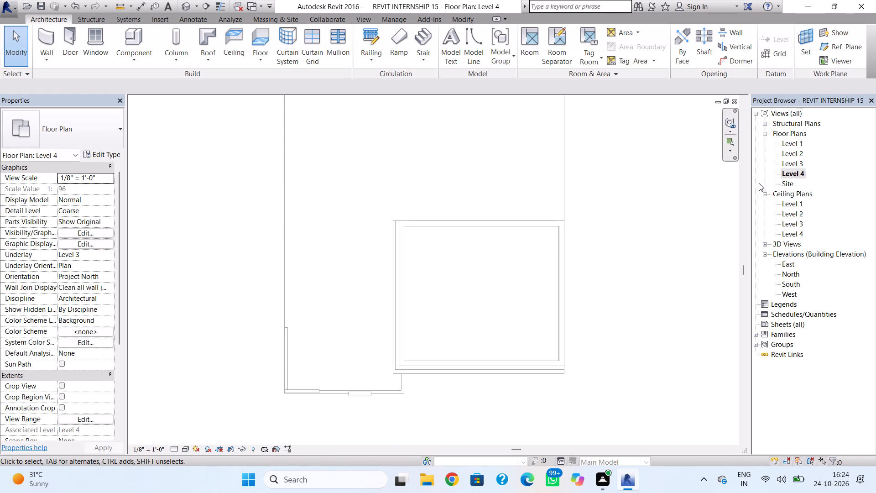
{"action": "double_click", "coordinate": [794, 163]}
{"action": "scroll", "coordinate": [355, 300], "scroll_direction": "down", "scroll_amount": 7}
{"action": "middle_click_drag", "start_coordinate": [357, 309], "coordinate": [362, 339]}
{"action": "middle_click_drag", "start_coordinate": [365, 366], "coordinate": [365, 486]}
{"action": "scroll", "coordinate": [358, 425], "scroll_direction": "down", "scroll_amount": 1}
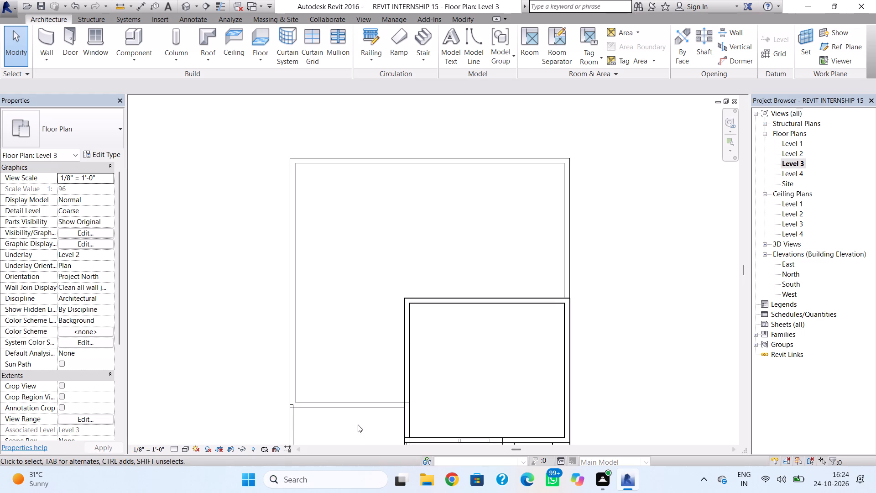
{"action": "middle_click_drag", "start_coordinate": [358, 419], "coordinate": [359, 383]}
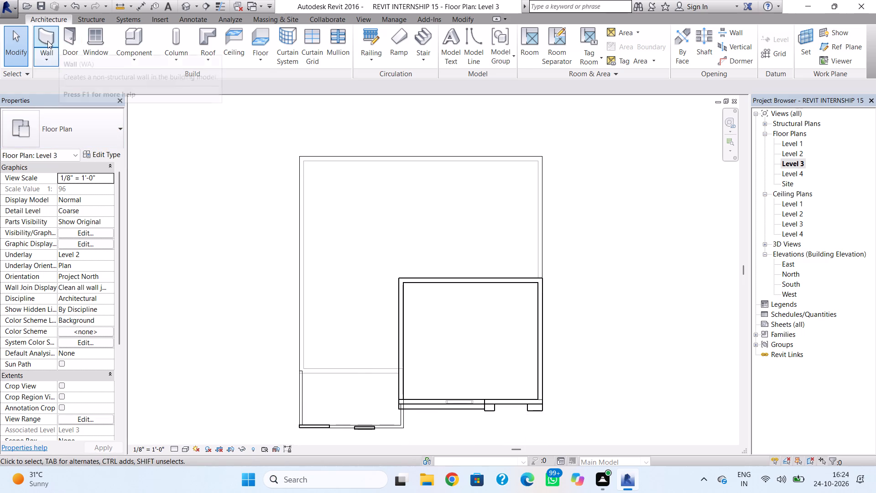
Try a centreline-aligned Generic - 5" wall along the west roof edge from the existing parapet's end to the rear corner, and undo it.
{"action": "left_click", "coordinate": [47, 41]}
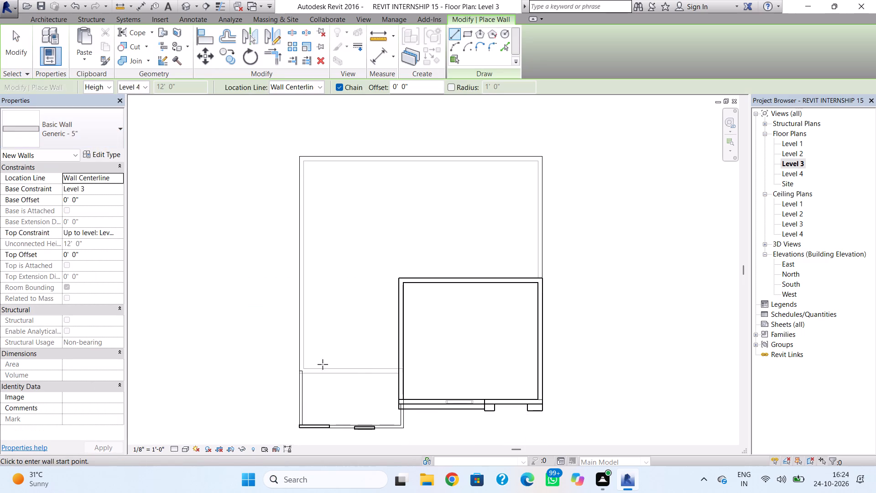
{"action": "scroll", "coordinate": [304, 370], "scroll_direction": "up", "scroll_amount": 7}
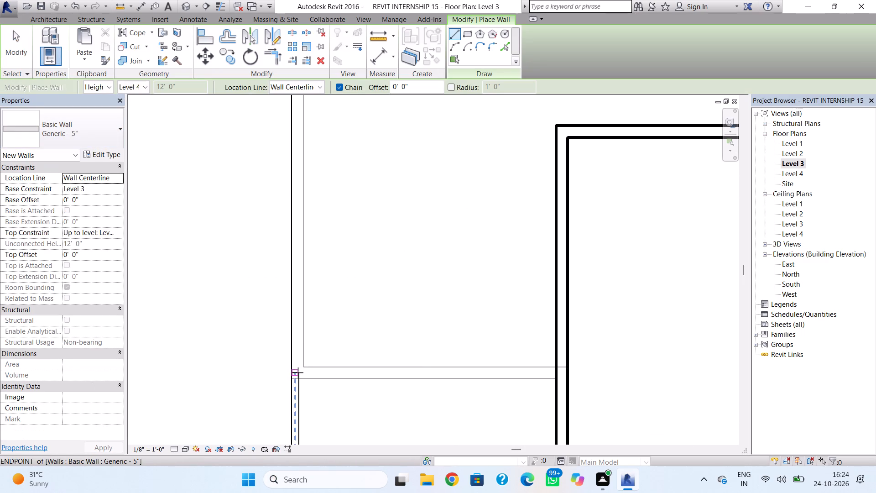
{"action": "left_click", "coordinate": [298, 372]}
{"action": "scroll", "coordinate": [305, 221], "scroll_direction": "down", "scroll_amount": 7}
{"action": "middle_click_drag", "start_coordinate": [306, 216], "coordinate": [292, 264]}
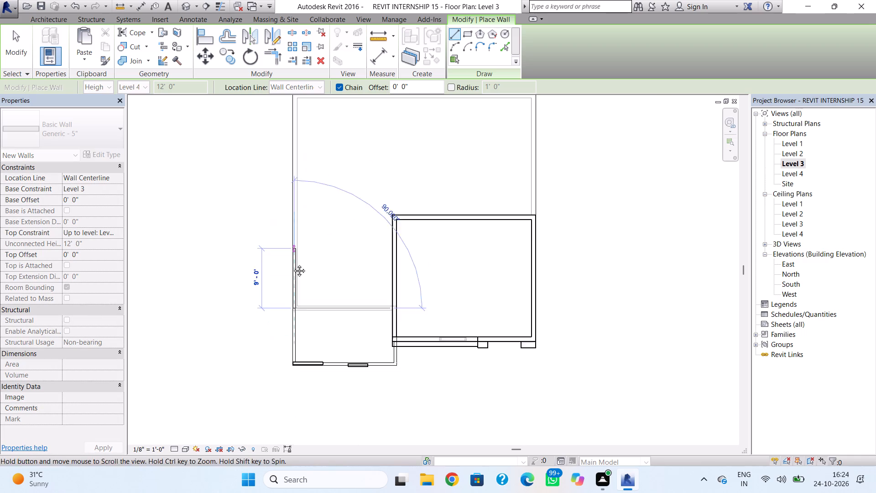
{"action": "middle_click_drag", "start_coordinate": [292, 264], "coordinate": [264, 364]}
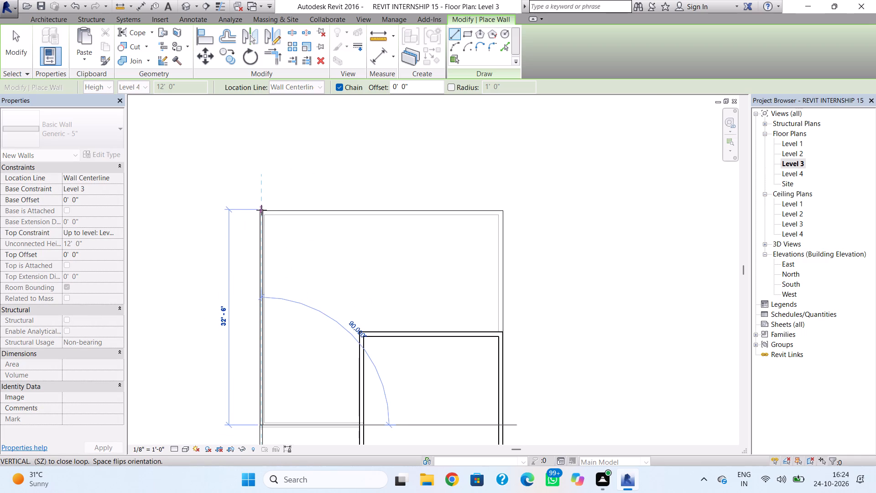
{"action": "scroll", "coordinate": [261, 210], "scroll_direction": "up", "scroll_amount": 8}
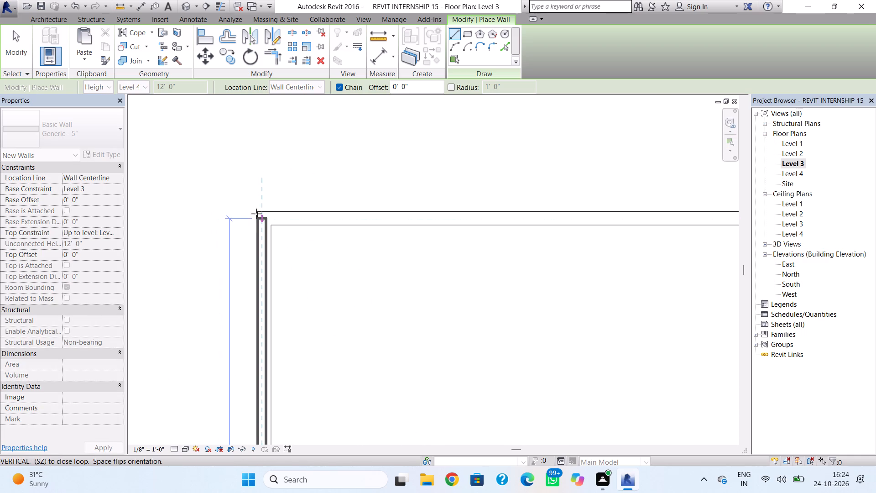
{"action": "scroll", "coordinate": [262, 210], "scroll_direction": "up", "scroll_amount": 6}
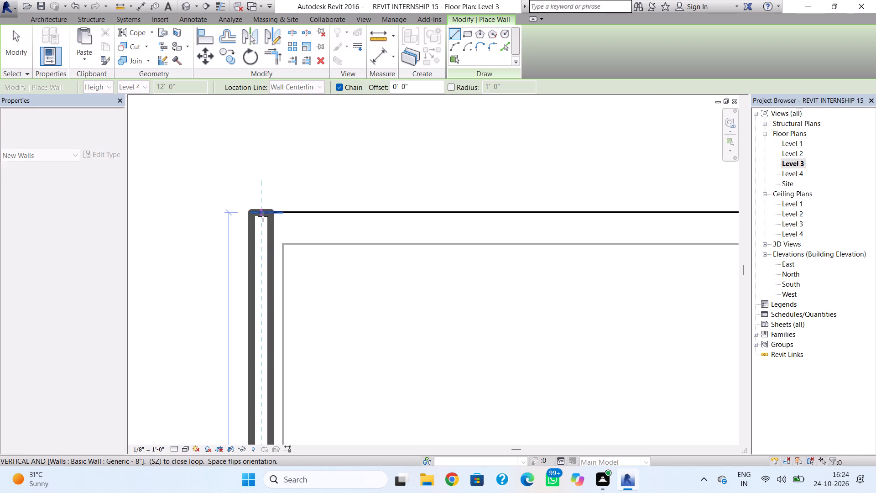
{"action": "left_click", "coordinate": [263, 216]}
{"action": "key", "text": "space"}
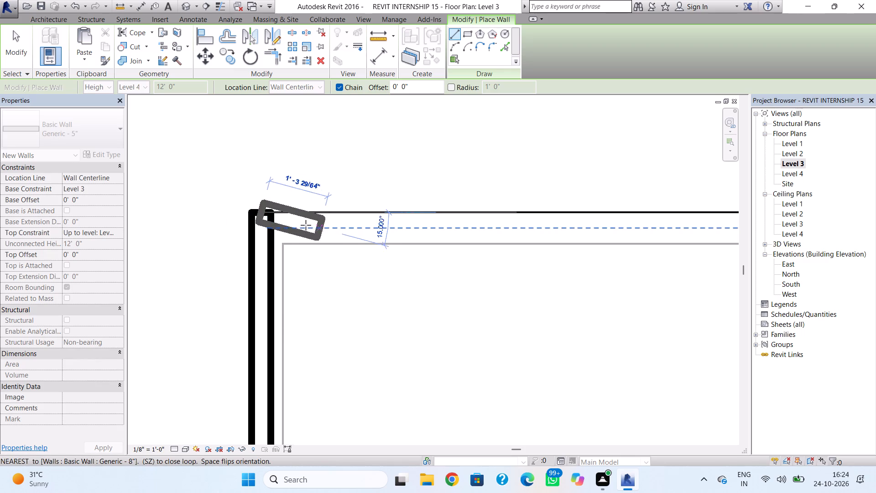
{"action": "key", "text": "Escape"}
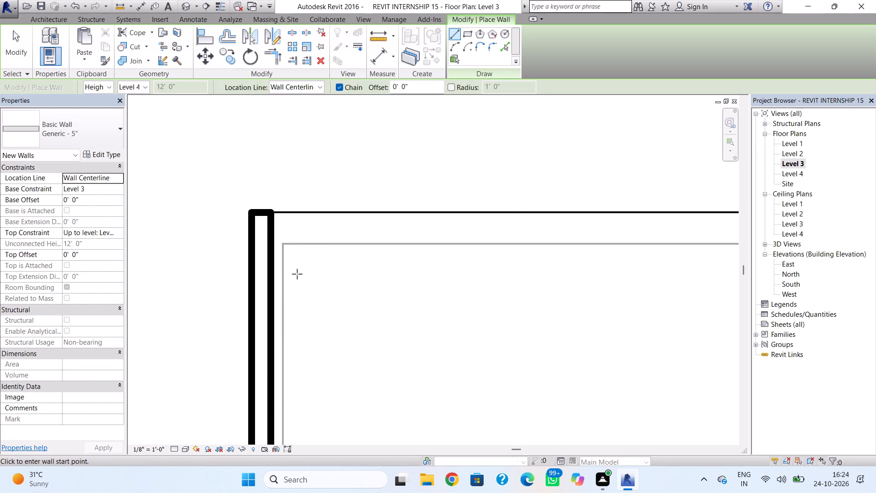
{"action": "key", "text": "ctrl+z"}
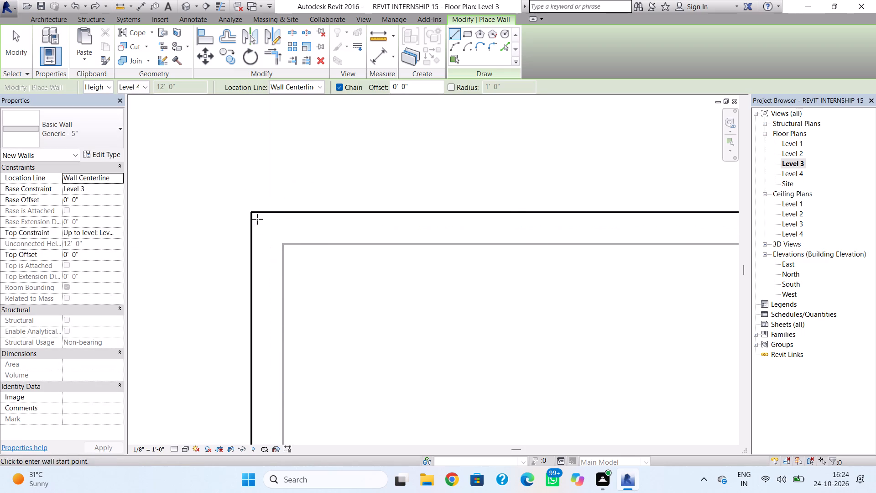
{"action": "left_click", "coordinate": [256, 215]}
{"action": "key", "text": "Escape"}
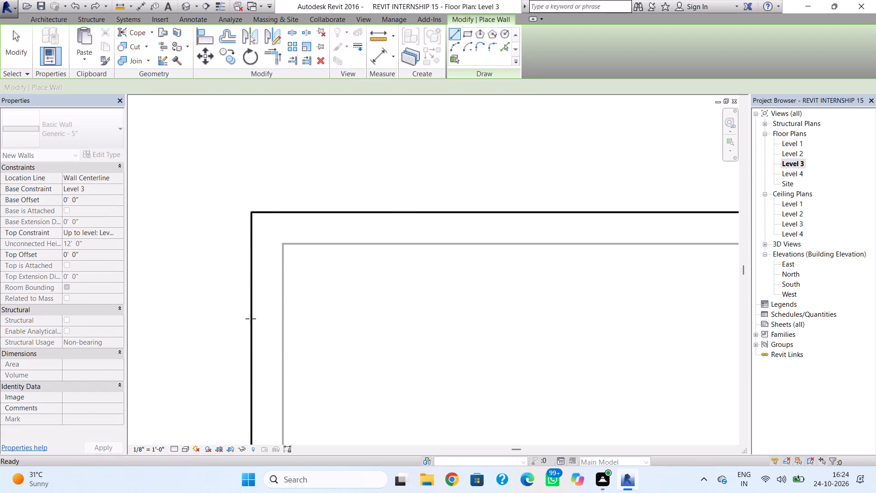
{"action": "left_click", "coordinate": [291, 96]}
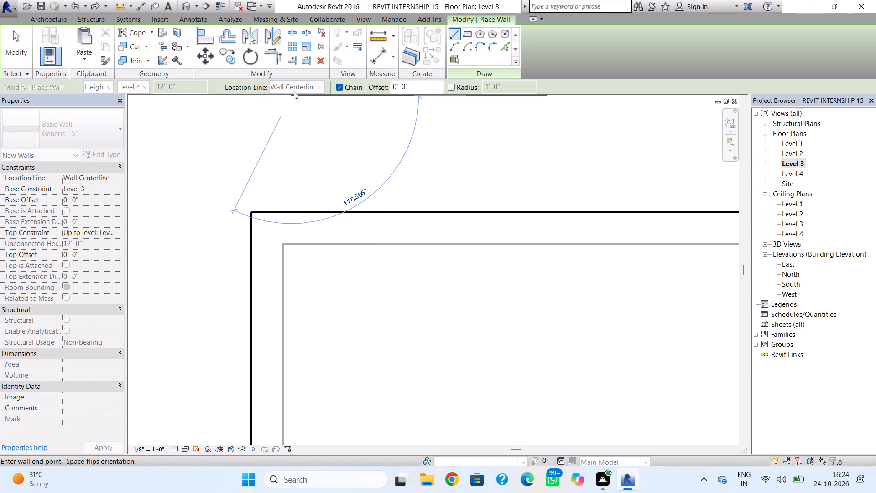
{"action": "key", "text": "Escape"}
With the location line at Finish Face: Exterior, draw a Generic - 5" wall about 32' long from the north-west roof corner to the existing west parapet.
{"action": "left_click", "coordinate": [296, 89]}
{"action": "left_click", "coordinate": [294, 112]}
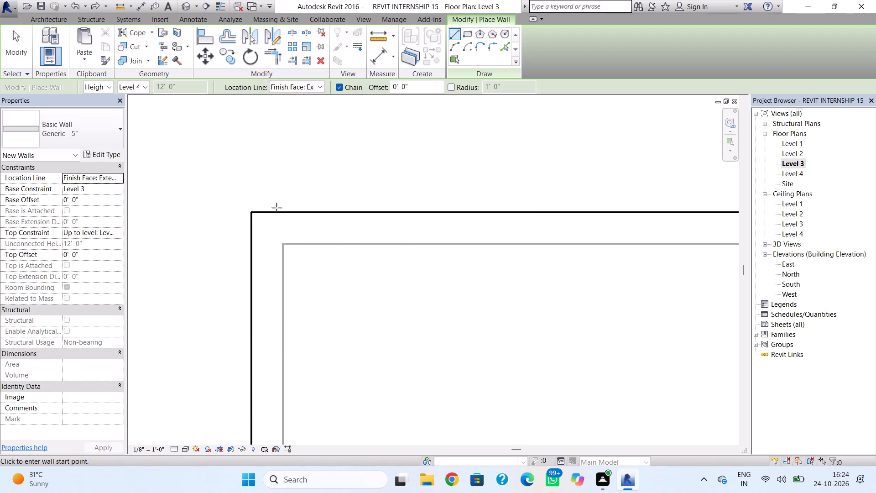
{"action": "left_click_drag", "start_coordinate": [251, 212], "coordinate": [251, 225]}
{"action": "key", "text": "space"}
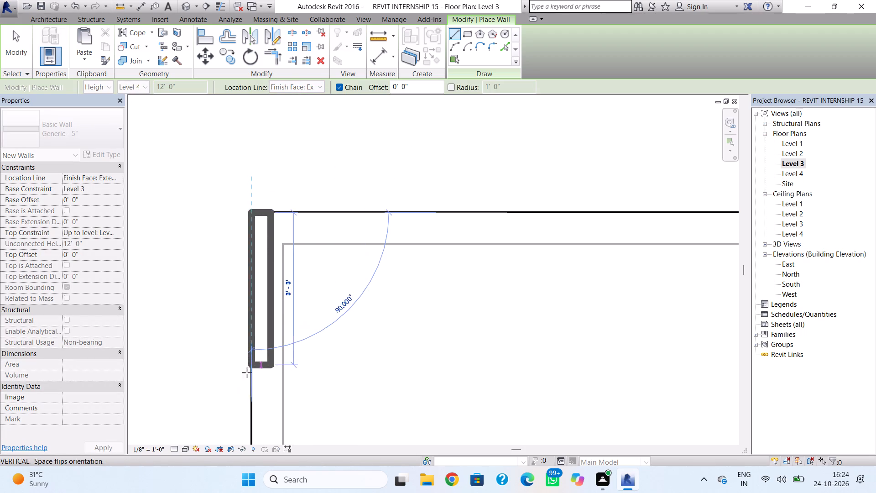
{"action": "scroll", "coordinate": [248, 419], "scroll_direction": "down", "scroll_amount": 12}
{"action": "middle_click_drag", "start_coordinate": [253, 425], "coordinate": [263, 275]}
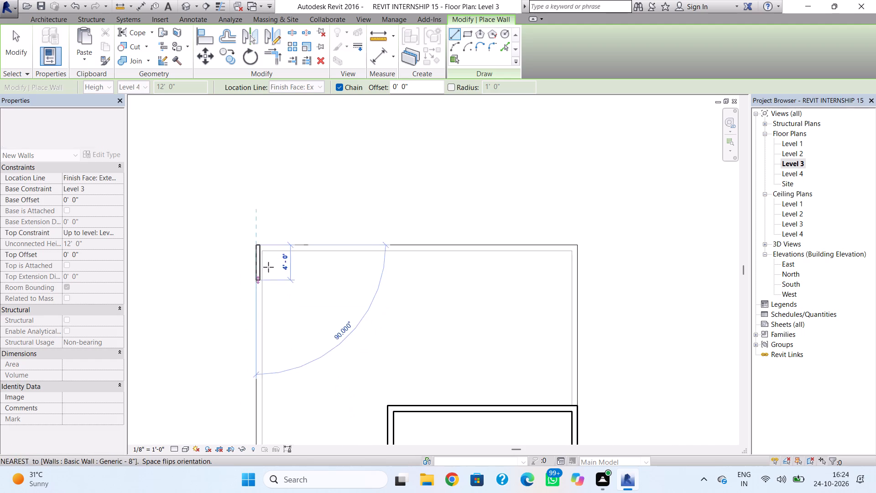
{"action": "scroll", "coordinate": [254, 389], "scroll_direction": "down", "scroll_amount": 2}
{"action": "middle_click_drag", "start_coordinate": [251, 402], "coordinate": [272, 266]}
{"action": "scroll", "coordinate": [281, 346], "scroll_direction": "up", "scroll_amount": 5}
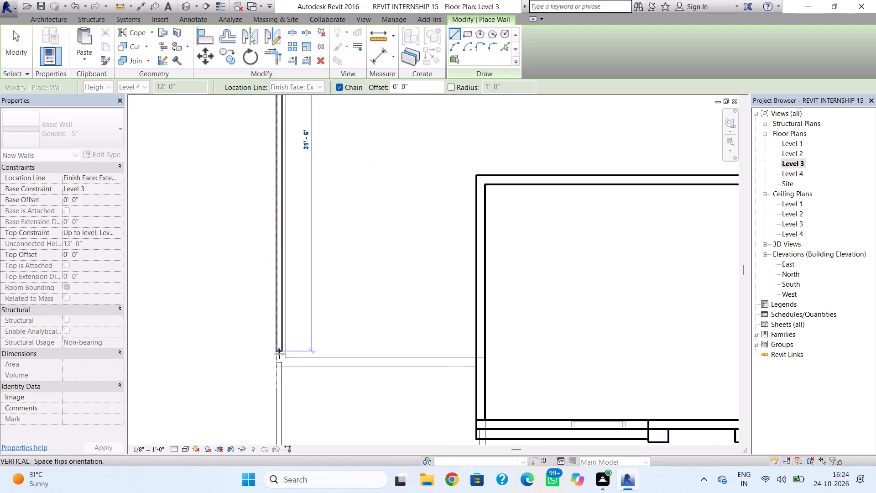
{"action": "scroll", "coordinate": [279, 354], "scroll_direction": "up", "scroll_amount": 12}
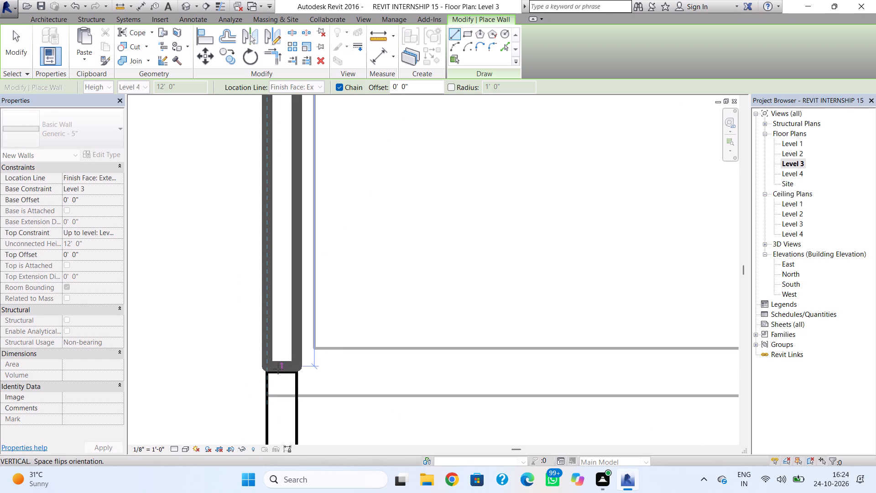
{"action": "left_click", "coordinate": [278, 369]}
{"action": "key", "text": "Escape"}
Draw a Generic - 5" wall along the rear roof edge from the new west wall to the north-east corner.
{"action": "scroll", "coordinate": [321, 309], "scroll_direction": "down", "scroll_amount": 5}
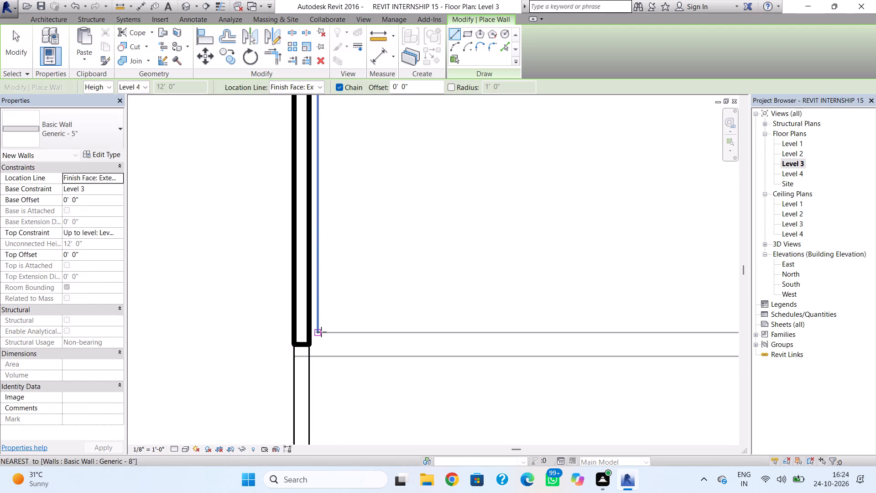
{"action": "scroll", "coordinate": [321, 332], "scroll_direction": "down", "scroll_amount": 10}
{"action": "middle_click_drag", "start_coordinate": [321, 348], "coordinate": [273, 446]}
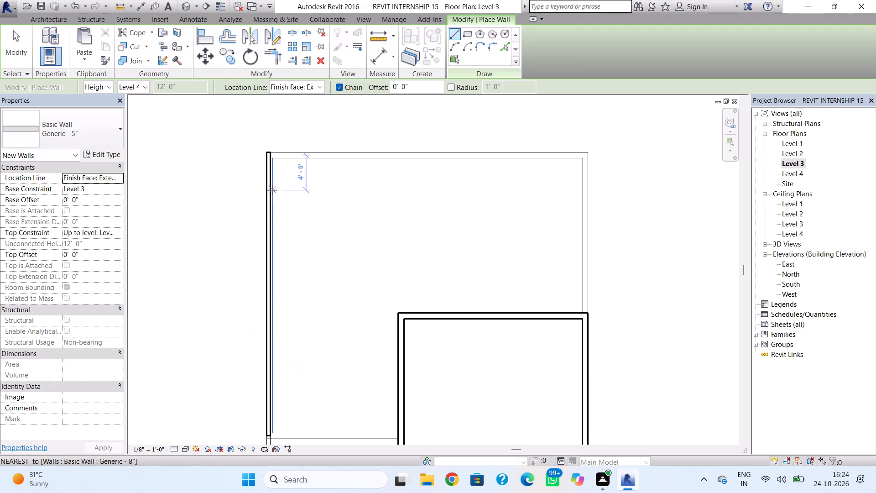
{"action": "scroll", "coordinate": [265, 137], "scroll_direction": "up", "scroll_amount": 11}
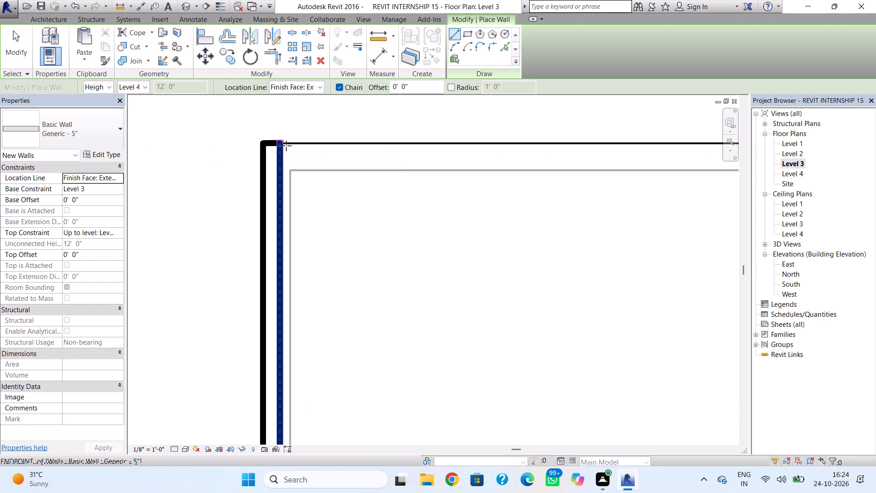
{"action": "left_click", "coordinate": [281, 144]}
{"action": "scroll", "coordinate": [574, 164], "scroll_direction": "down", "scroll_amount": 5}
{"action": "middle_click_drag", "start_coordinate": [569, 163], "coordinate": [247, 218]}
{"action": "scroll", "coordinate": [590, 212], "scroll_direction": "down", "scroll_amount": 4}
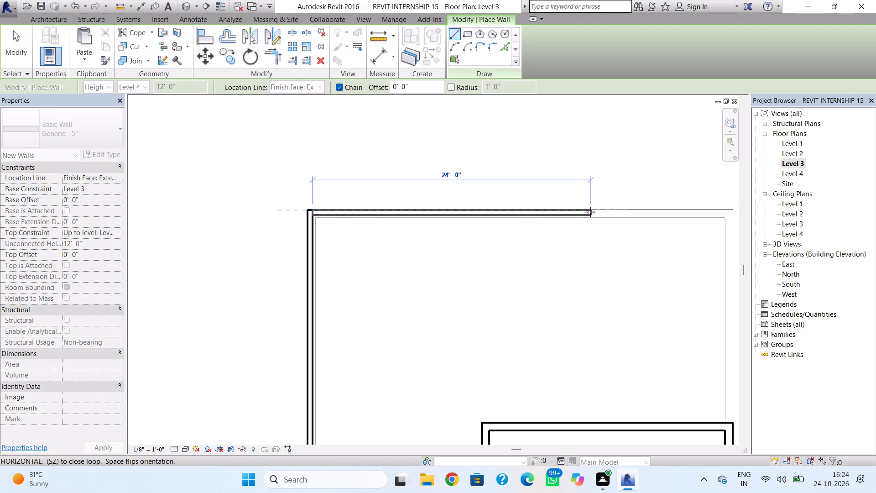
{"action": "scroll", "coordinate": [590, 212], "scroll_direction": "down", "scroll_amount": 2}
{"action": "middle_click_drag", "start_coordinate": [586, 212], "coordinate": [453, 214]}
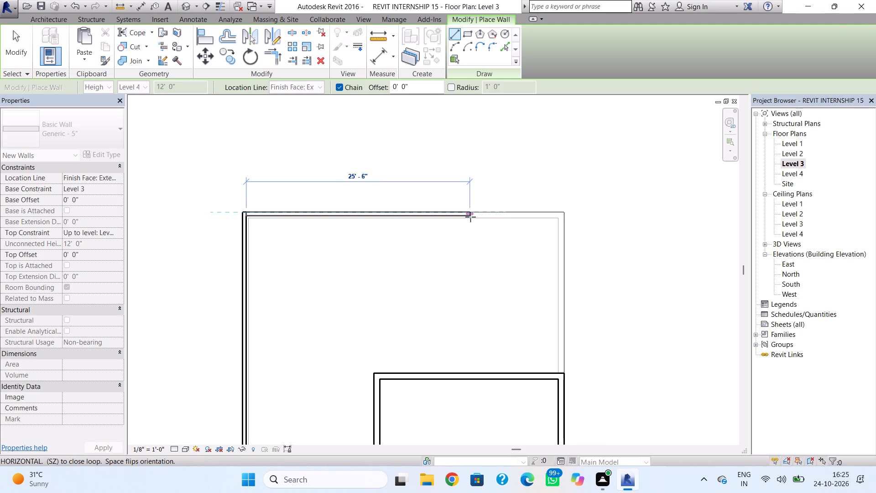
{"action": "scroll", "coordinate": [541, 218], "scroll_direction": "up", "scroll_amount": 8}
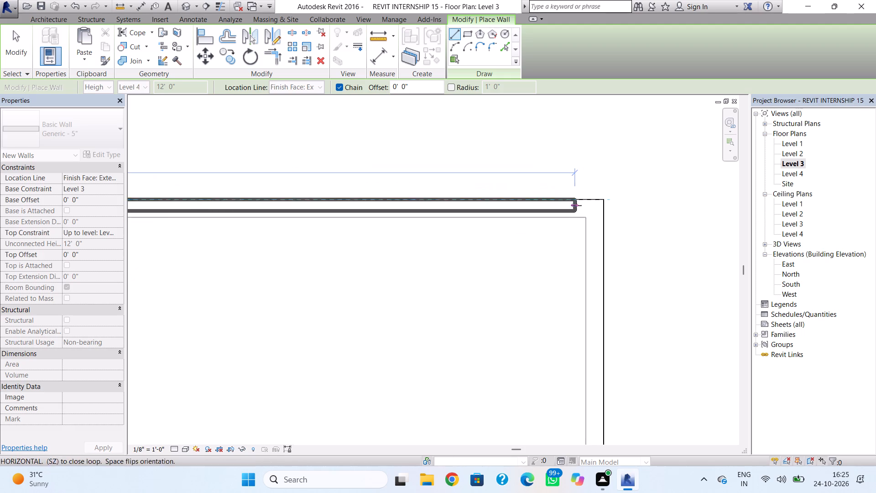
{"action": "left_click", "coordinate": [601, 199]}
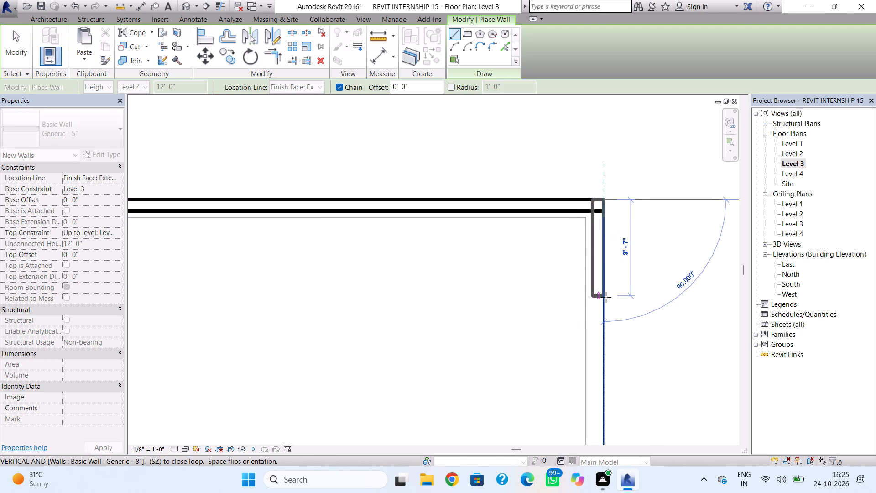
Continue the Generic - 5" wall along the east roof edge from the north-east corner to the upper storey's rear corner.
{"action": "scroll", "coordinate": [604, 304], "scroll_direction": "down", "scroll_amount": 2}
{"action": "middle_click_drag", "start_coordinate": [603, 307], "coordinate": [576, 203]}
{"action": "scroll", "coordinate": [589, 250], "scroll_direction": "down", "scroll_amount": 1}
{"action": "scroll", "coordinate": [579, 322], "scroll_direction": "down", "scroll_amount": 3}
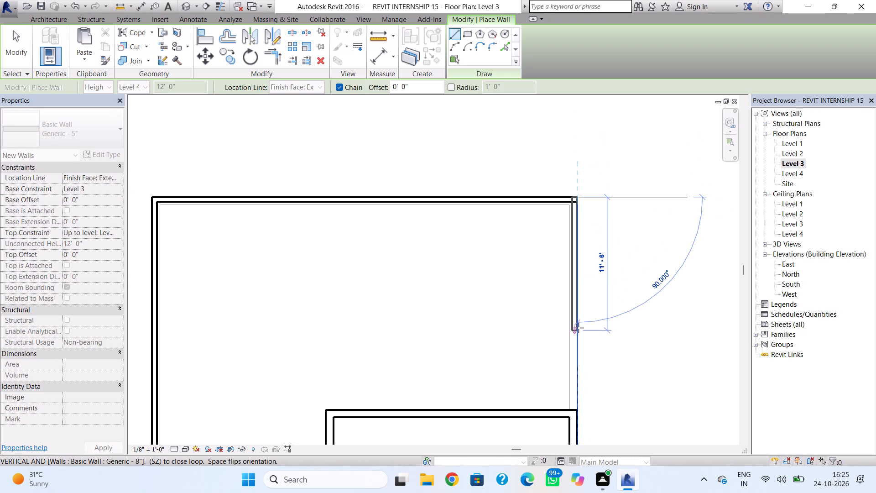
{"action": "scroll", "coordinate": [577, 397], "scroll_direction": "up", "scroll_amount": 5}
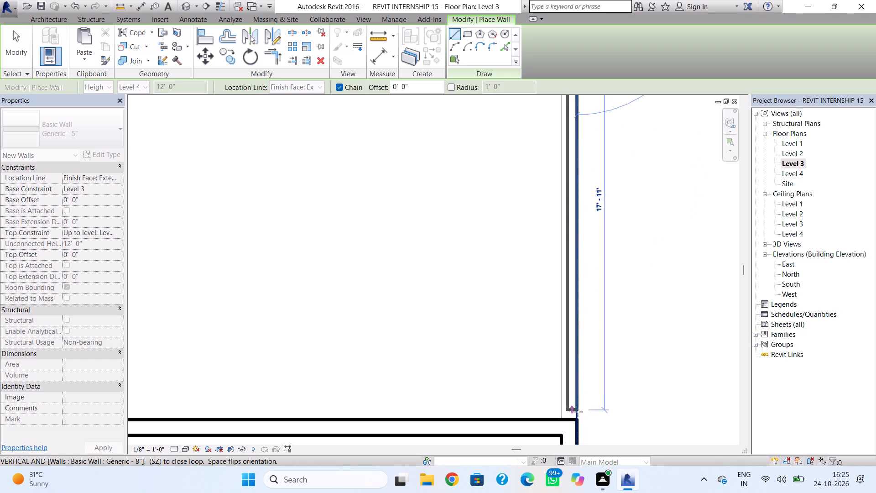
{"action": "scroll", "coordinate": [578, 414], "scroll_direction": "up", "scroll_amount": 2}
{"action": "left_click", "coordinate": [577, 423]}
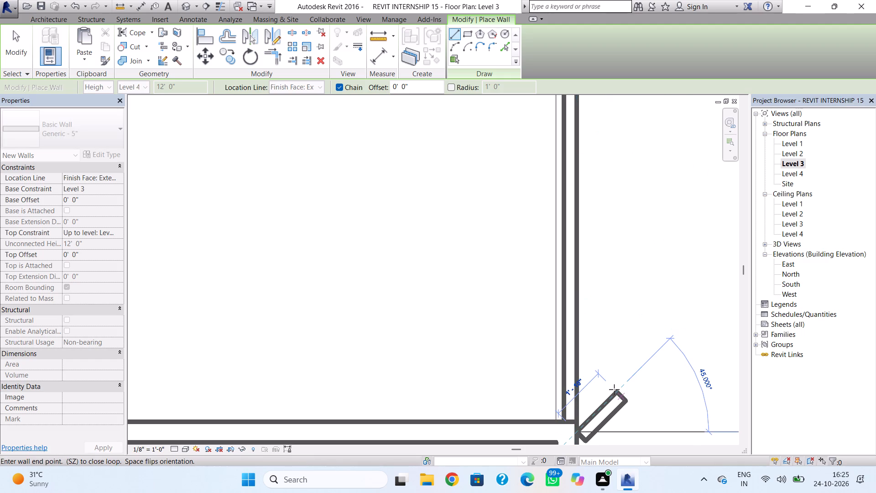
{"action": "key", "text": "Escape"}
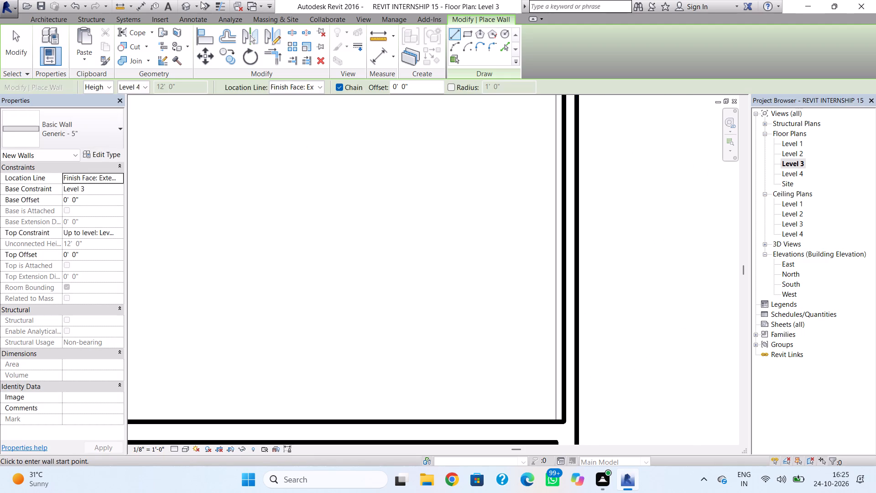
In the 3D view, set the Top Offset of the three new Level 3 roof-edge walls to -10' 0".
{"action": "left_click", "coordinate": [188, 4]}
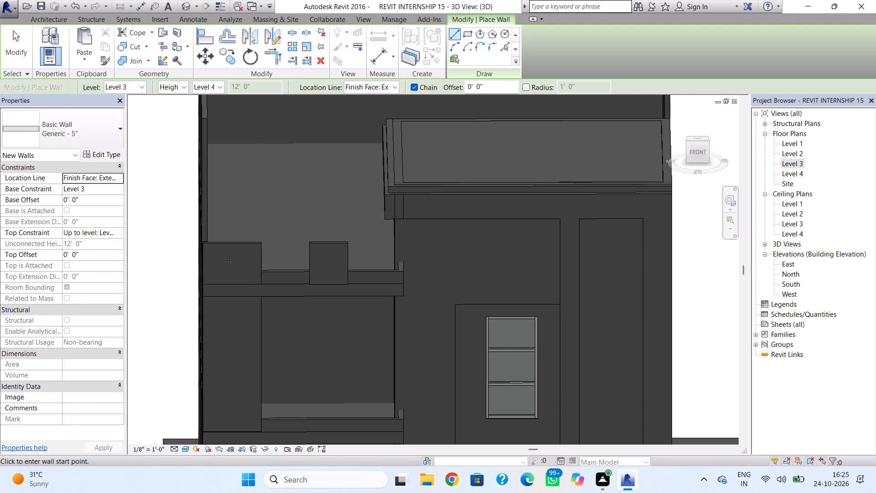
{"action": "right_click_drag", "start_coordinate": [234, 262], "coordinate": [388, 349], "text": "shift"}
{"action": "scroll", "coordinate": [384, 346], "scroll_direction": "down", "scroll_amount": 3}
{"action": "middle_click_drag", "start_coordinate": [425, 325], "coordinate": [489, 288]}
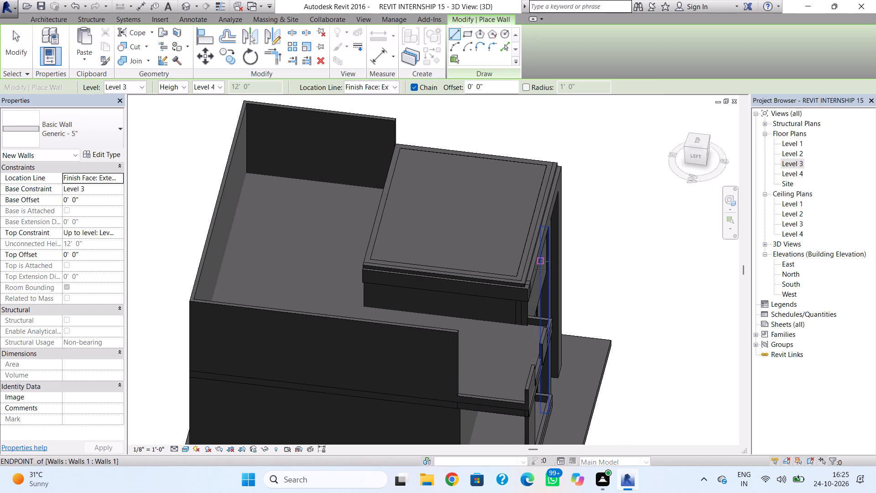
{"action": "key", "text": "Escape"}
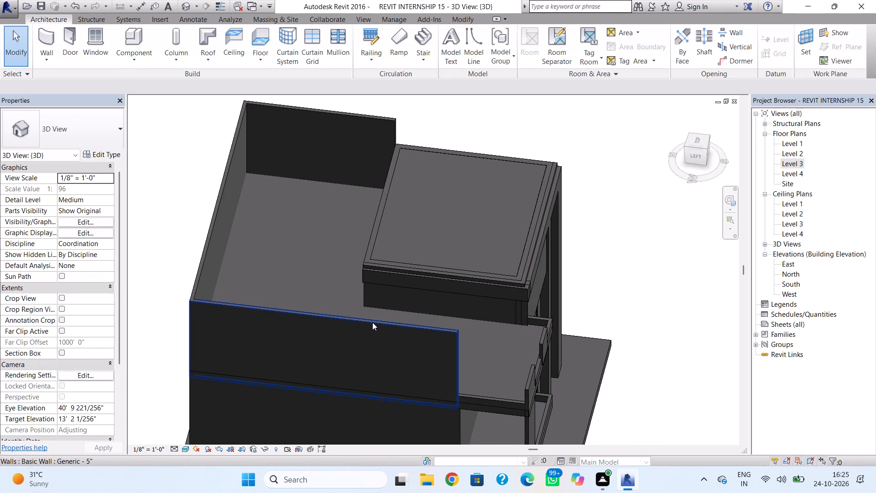
{"action": "left_click", "coordinate": [372, 322]}
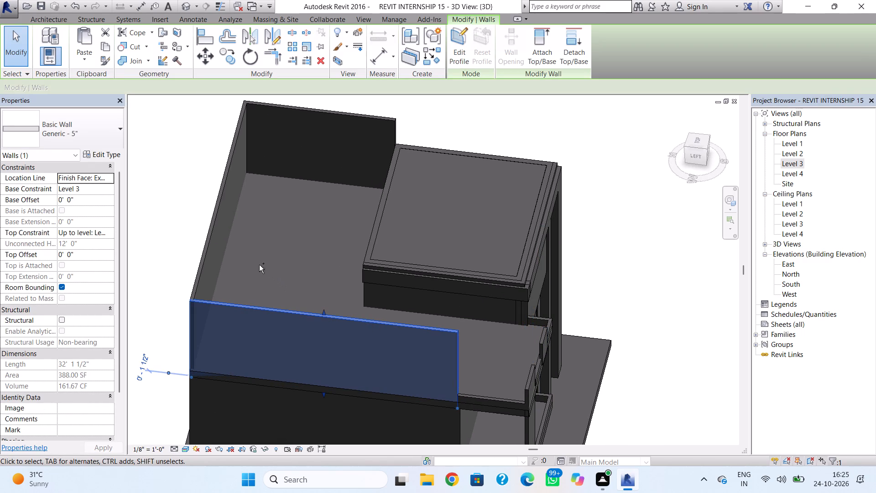
{"action": "left_click", "coordinate": [207, 246], "text": "ctrl"}
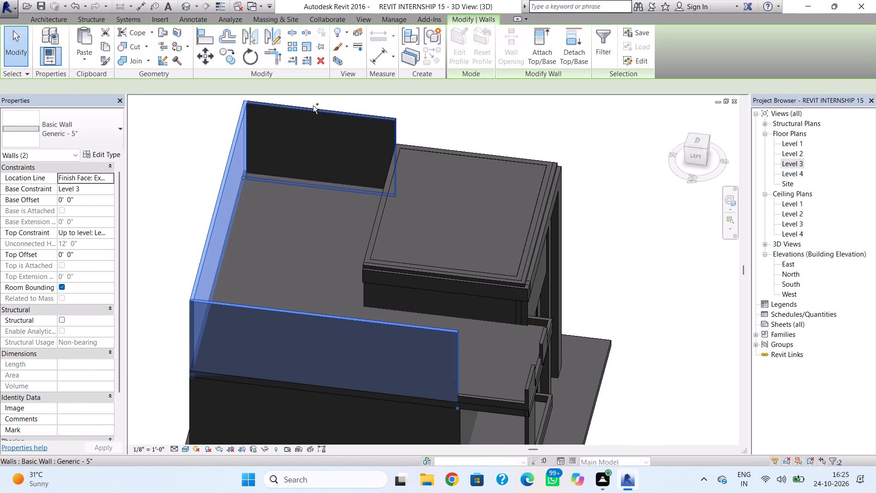
{"action": "left_click", "coordinate": [313, 105], "text": "ctrl"}
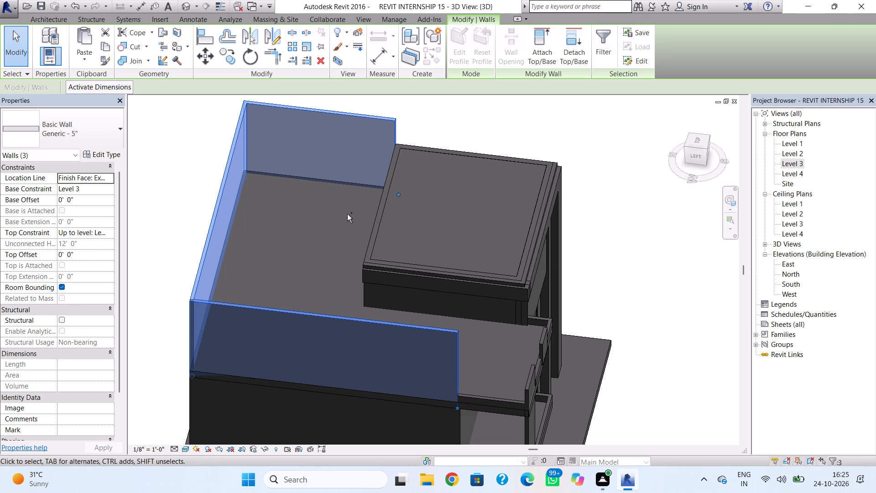
{"action": "left_click", "coordinate": [93, 254]}
{"action": "key", "text": "minus"}
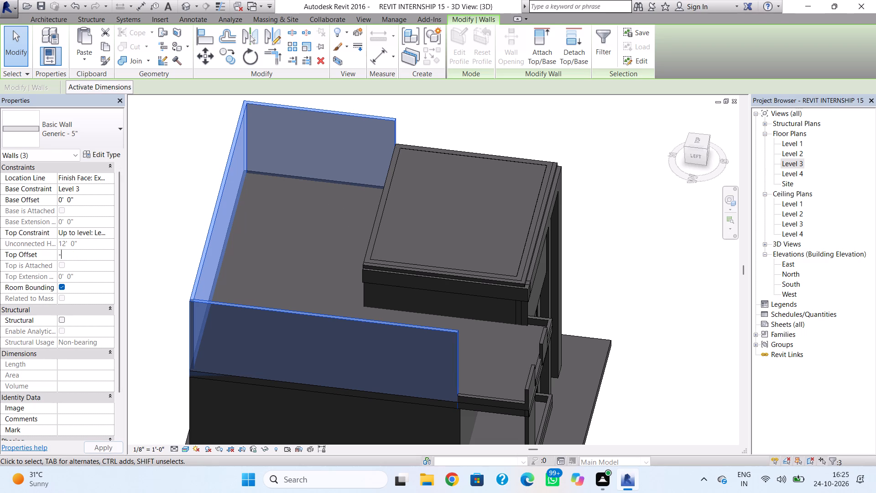
{"action": "type", "text": "10'"}
{"action": "key", "text": "Return"}
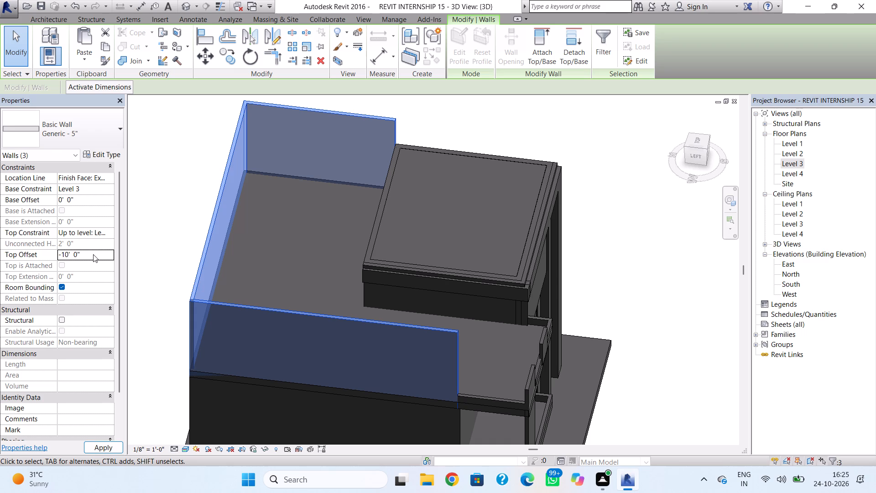
{"action": "left_click", "coordinate": [93, 254]}
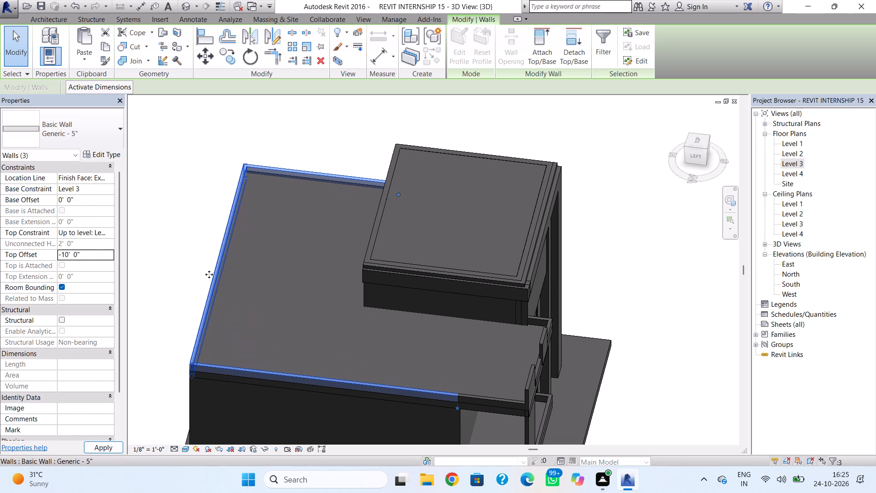
Examine the lowered roof parapets and the balcony side of the front facade from several angles in 3D.
{"action": "right_click_drag", "start_coordinate": [215, 281], "coordinate": [177, 219], "text": "shift"}
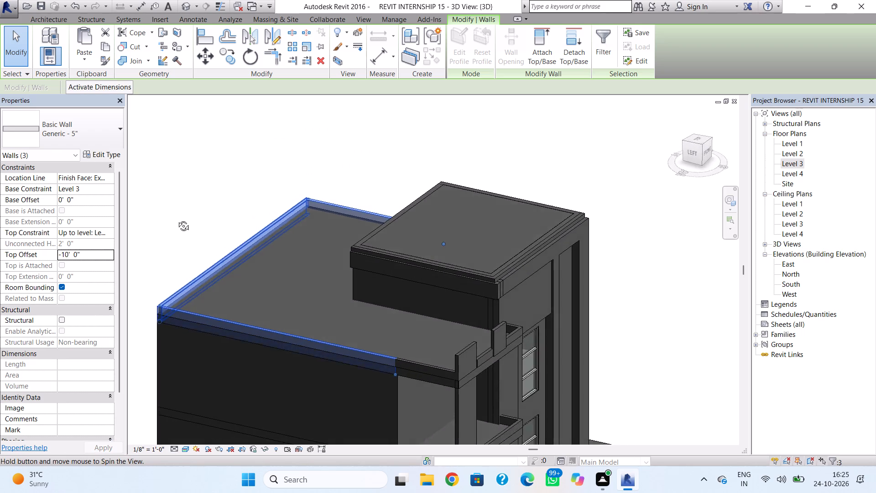
{"action": "right_click_drag", "start_coordinate": [177, 219], "coordinate": [133, 207], "text": "shift"}
{"action": "scroll", "coordinate": [421, 283], "scroll_direction": "down", "scroll_amount": 3}
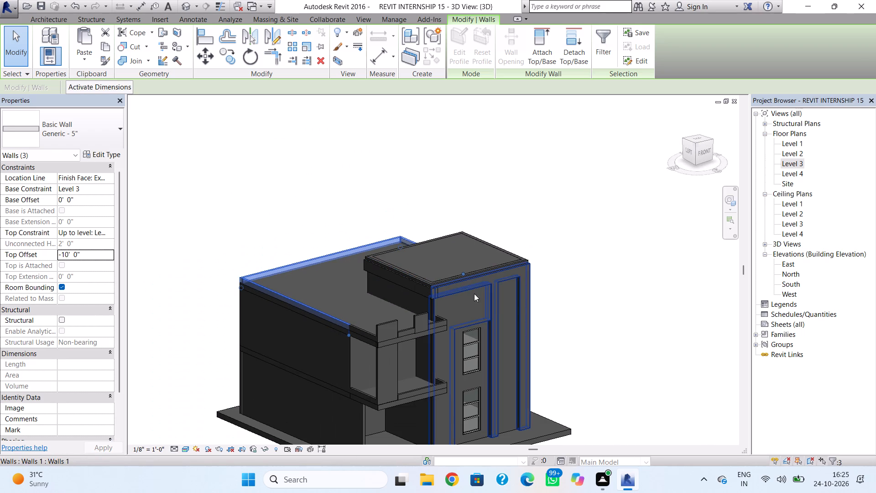
{"action": "right_click_drag", "start_coordinate": [576, 315], "coordinate": [537, 317], "text": "shift"}
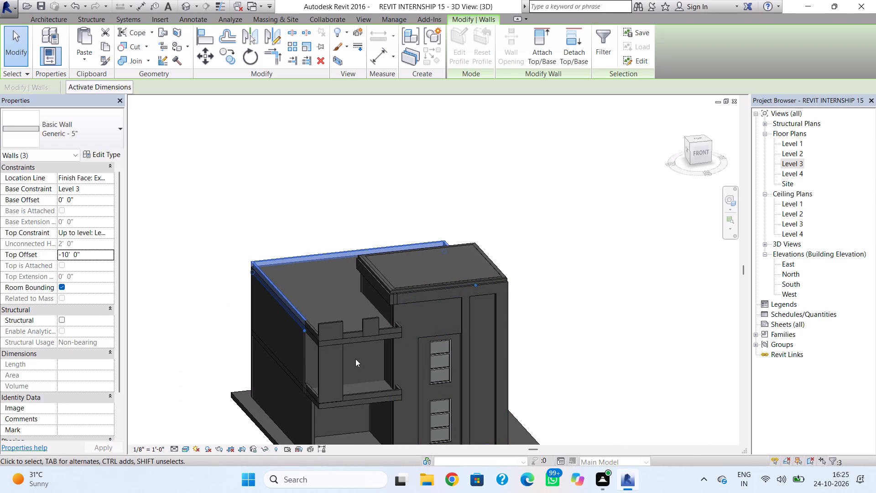
{"action": "right_click_drag", "start_coordinate": [355, 359], "coordinate": [328, 345]}
{"action": "right_click_drag", "start_coordinate": [561, 360], "coordinate": [518, 343]}
{"action": "key", "text": "Escape"}
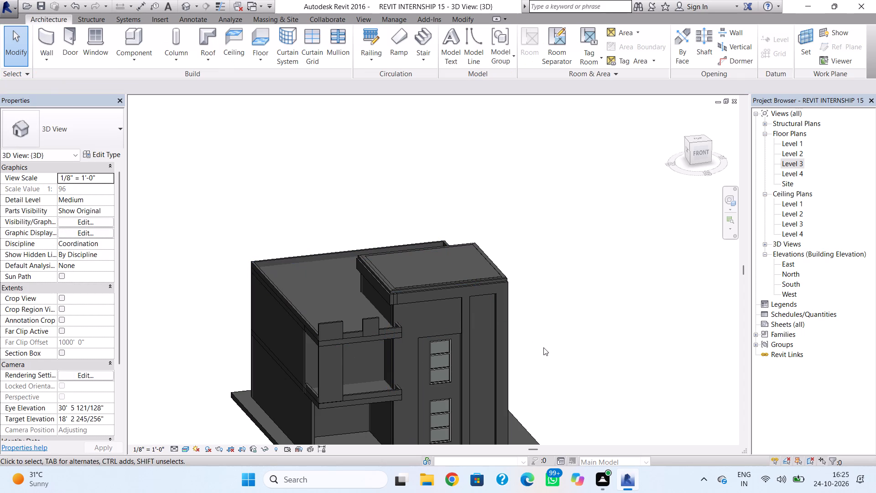
{"action": "right_click_drag", "start_coordinate": [569, 344], "coordinate": [512, 323]}
{"action": "right_click_drag", "start_coordinate": [555, 338], "coordinate": [507, 309], "text": "shift"}
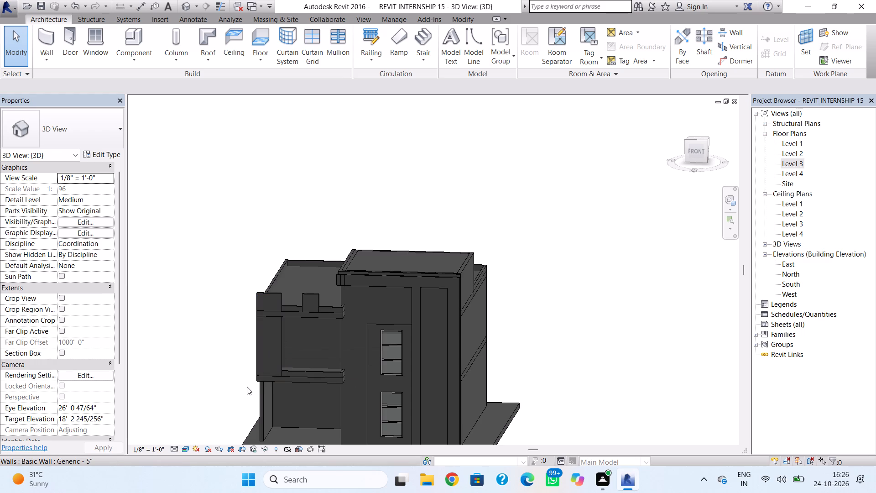
{"action": "left_click", "coordinate": [691, 150]}
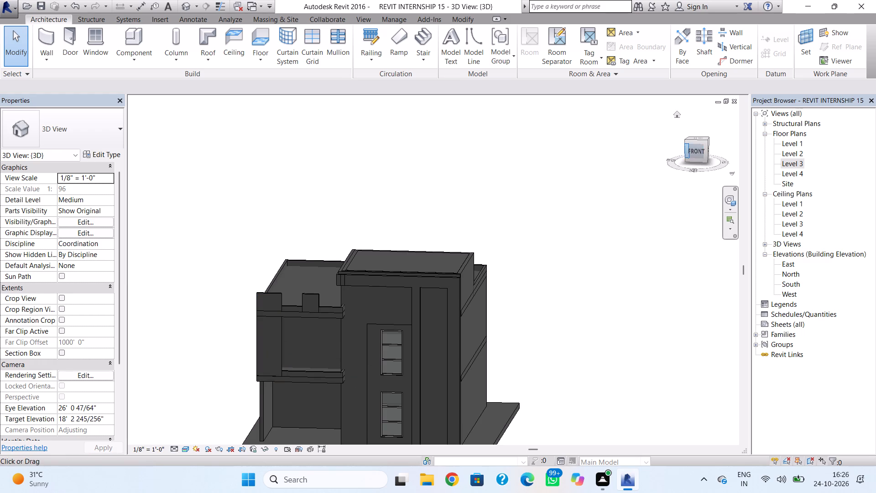
{"action": "scroll", "coordinate": [312, 301], "scroll_direction": "up", "scroll_amount": 4}
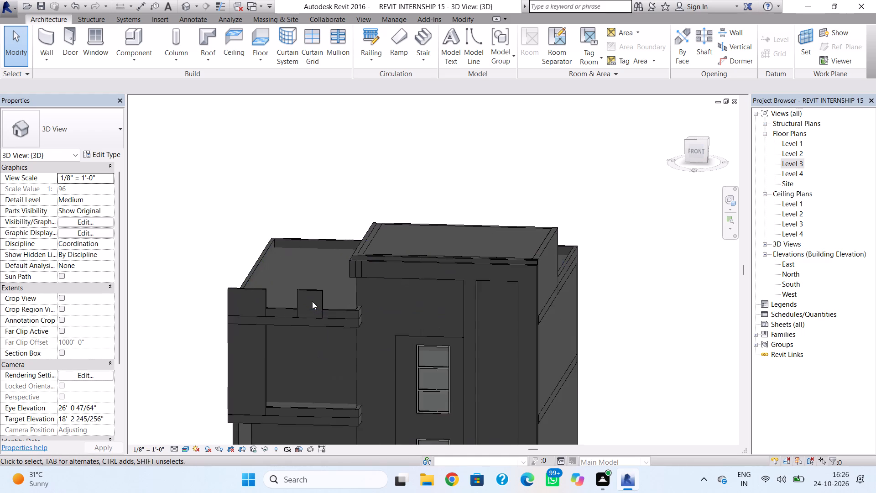
{"action": "right_click_drag", "start_coordinate": [318, 310], "coordinate": [338, 272], "text": "shift"}
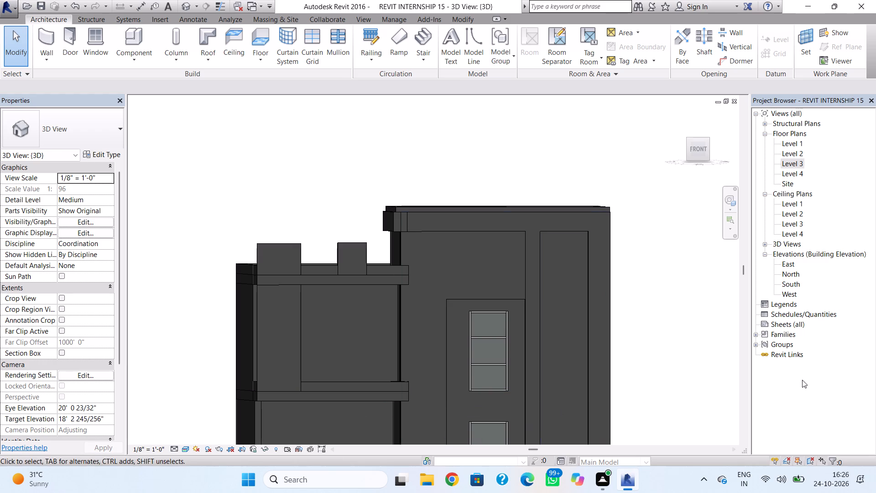
{"action": "scroll", "coordinate": [523, 296], "scroll_direction": "down", "scroll_amount": 3}
{"action": "middle_click_drag", "start_coordinate": [517, 323], "coordinate": [515, 237]}
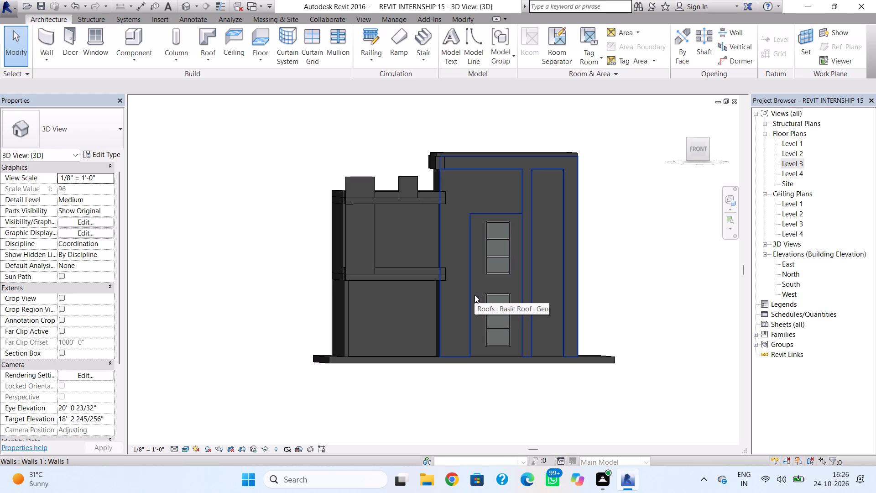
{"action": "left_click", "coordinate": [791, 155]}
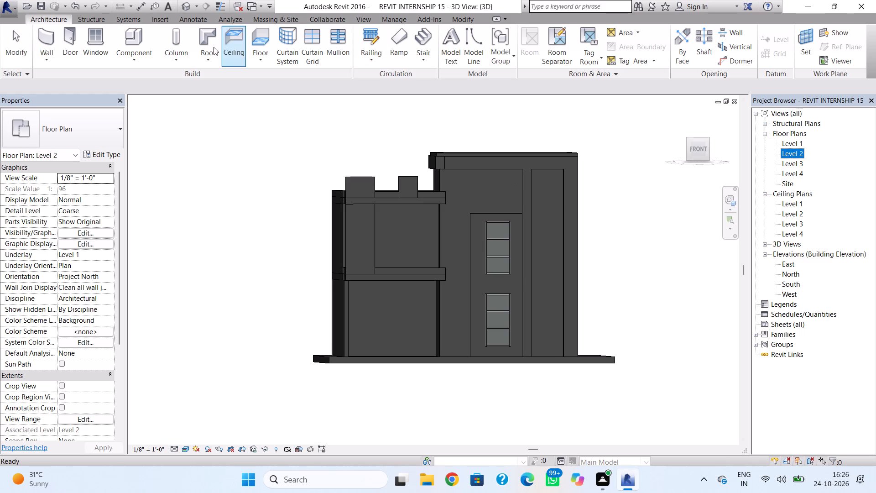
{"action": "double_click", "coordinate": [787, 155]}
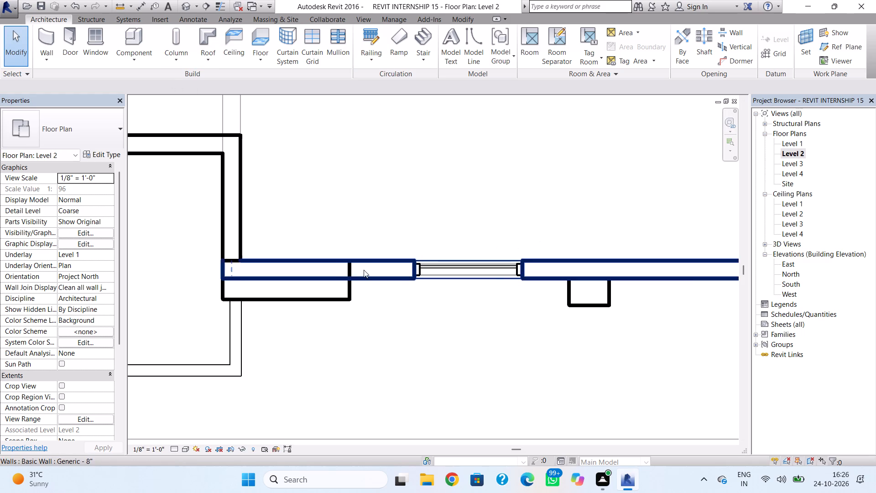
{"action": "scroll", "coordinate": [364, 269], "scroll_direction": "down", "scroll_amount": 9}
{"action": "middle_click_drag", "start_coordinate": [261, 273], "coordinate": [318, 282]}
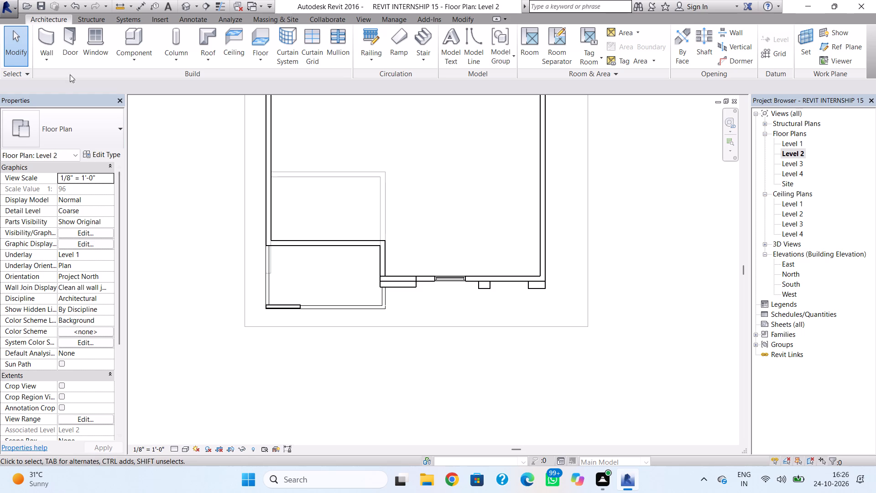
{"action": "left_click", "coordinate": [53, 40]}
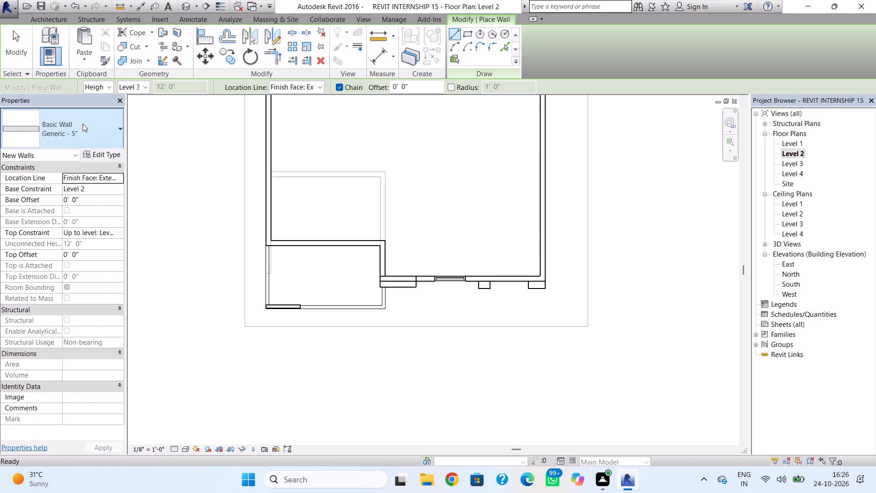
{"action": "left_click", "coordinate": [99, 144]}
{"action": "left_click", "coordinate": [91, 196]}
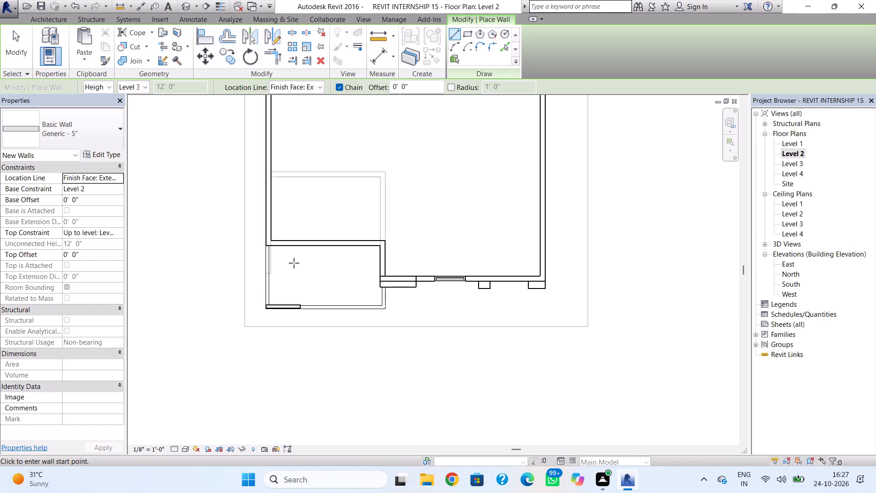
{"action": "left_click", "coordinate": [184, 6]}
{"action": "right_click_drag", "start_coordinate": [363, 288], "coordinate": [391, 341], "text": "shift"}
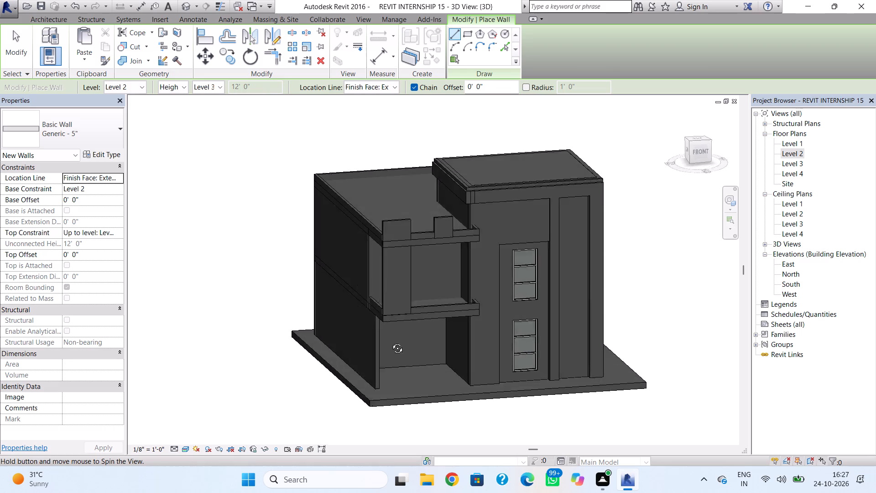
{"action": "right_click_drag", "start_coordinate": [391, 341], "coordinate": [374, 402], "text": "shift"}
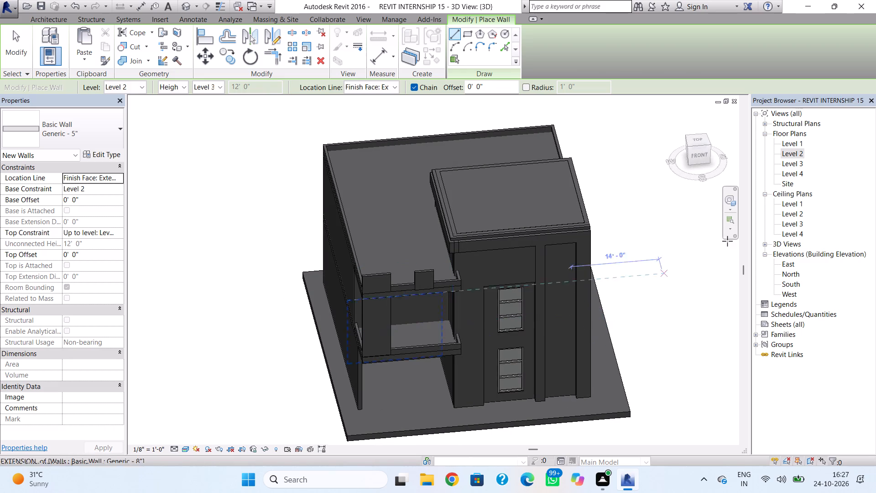
In the Level 2 plan, draw a 2' 6" Generic - 5" wall eastward from the balcony front edge's midpoint, flipped to its inner side.
{"action": "double_click", "coordinate": [793, 155]}
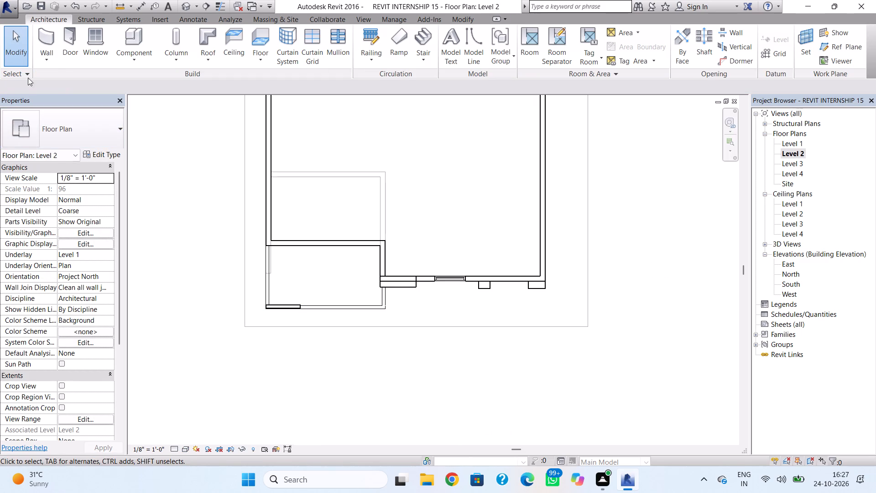
{"action": "left_click", "coordinate": [52, 40]}
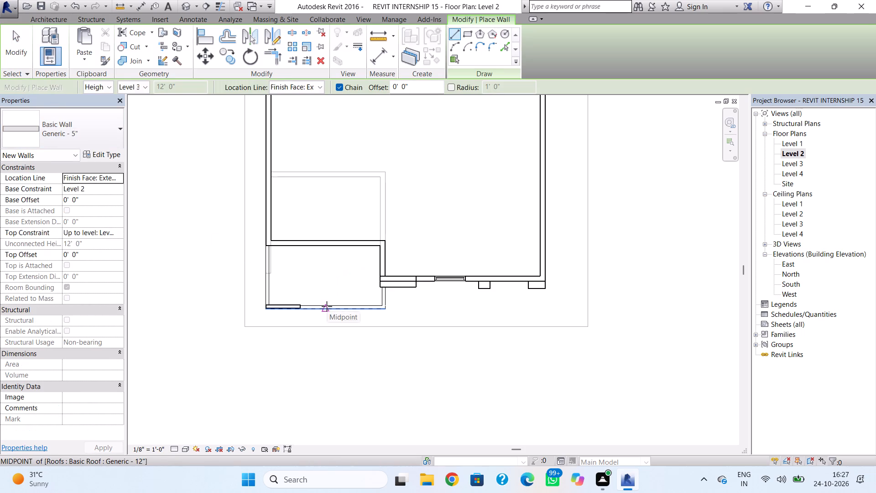
{"action": "left_click", "coordinate": [327, 306]}
{"action": "key", "text": "space"}
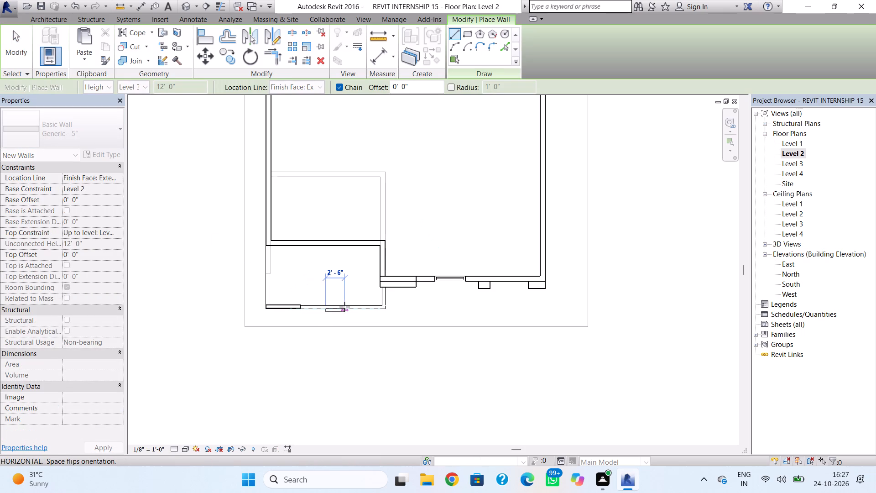
{"action": "left_click", "coordinate": [345, 307]}
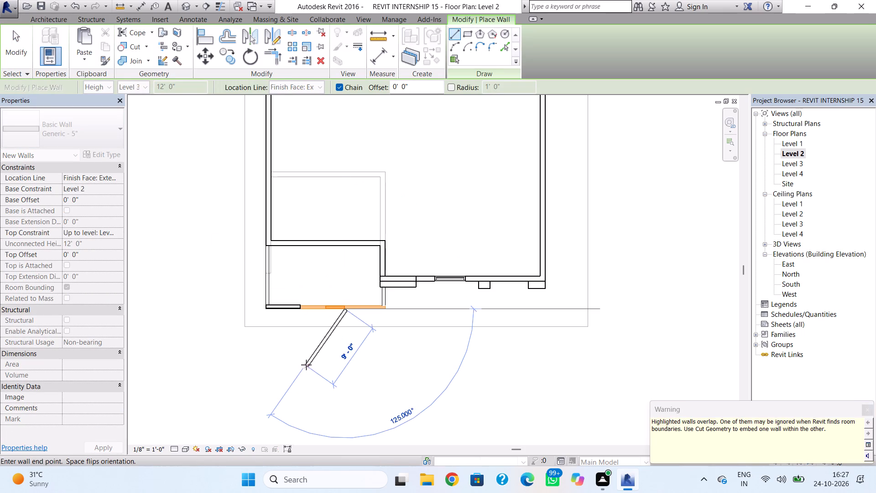
{"action": "key", "text": "Escape"}
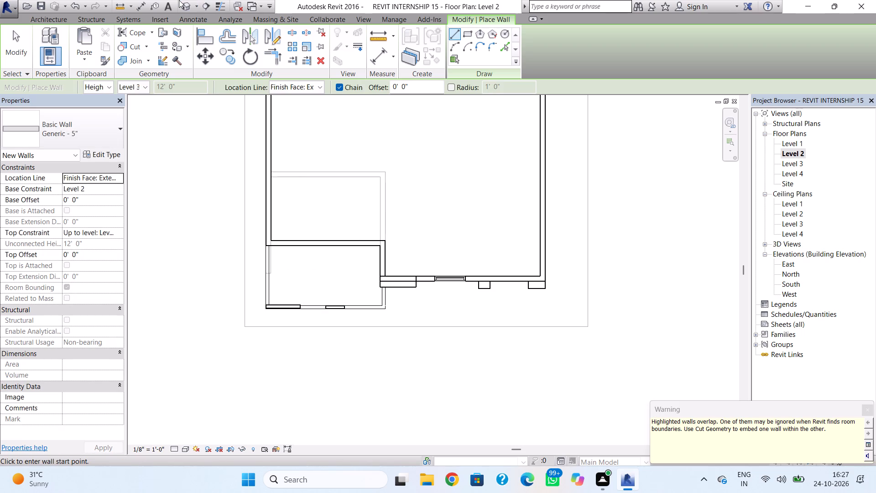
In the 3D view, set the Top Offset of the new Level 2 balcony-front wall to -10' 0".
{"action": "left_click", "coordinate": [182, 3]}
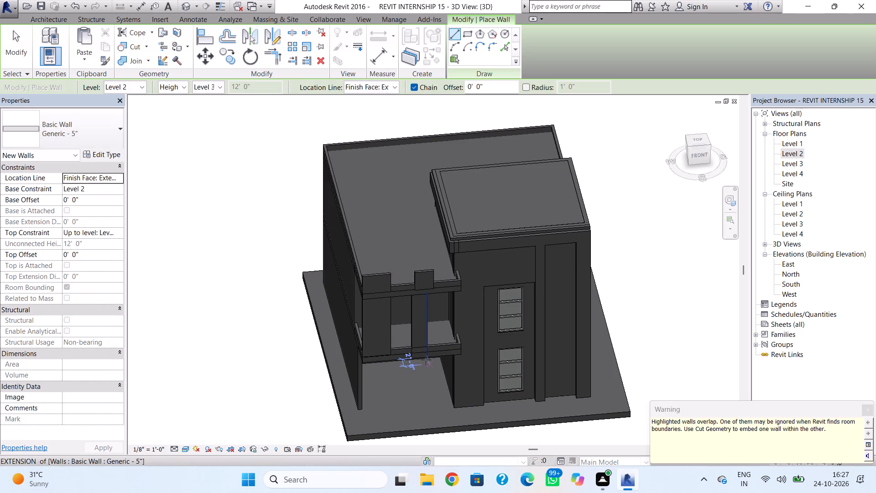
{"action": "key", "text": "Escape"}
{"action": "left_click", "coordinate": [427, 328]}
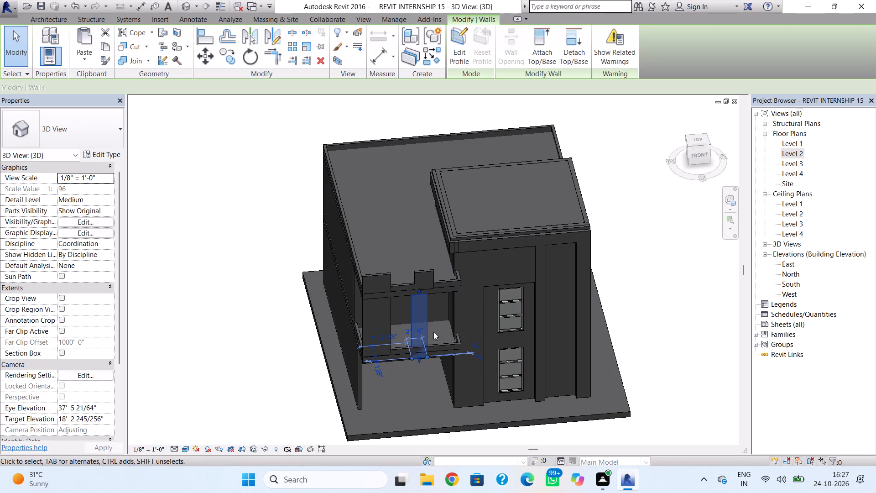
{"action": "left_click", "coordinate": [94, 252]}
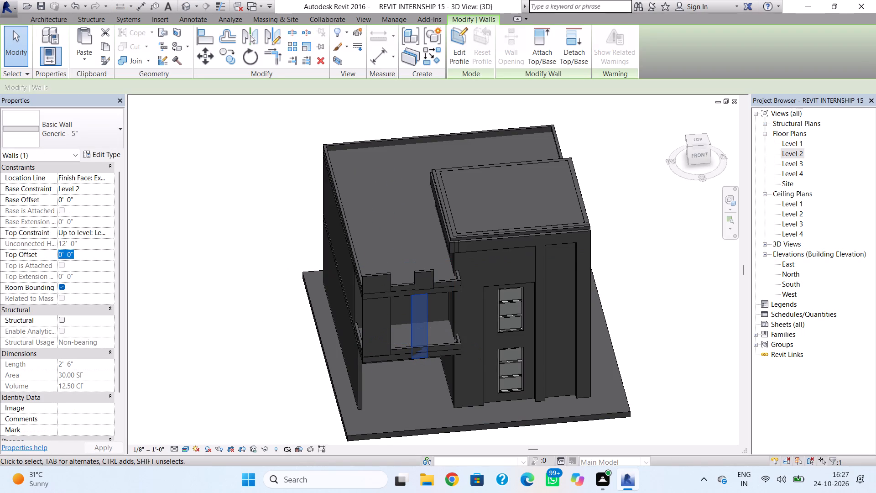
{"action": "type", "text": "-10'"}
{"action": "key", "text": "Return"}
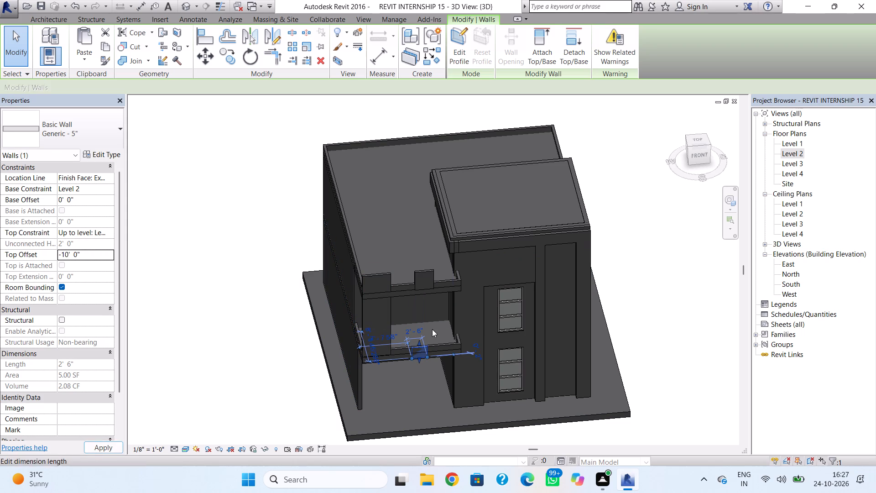
Stretch the short balcony-front wall upward, with its Base Offset at 1' 0" and Top Offset at about -8' 1 1/2".
{"action": "scroll", "coordinate": [418, 349], "scroll_direction": "up", "scroll_amount": 7}
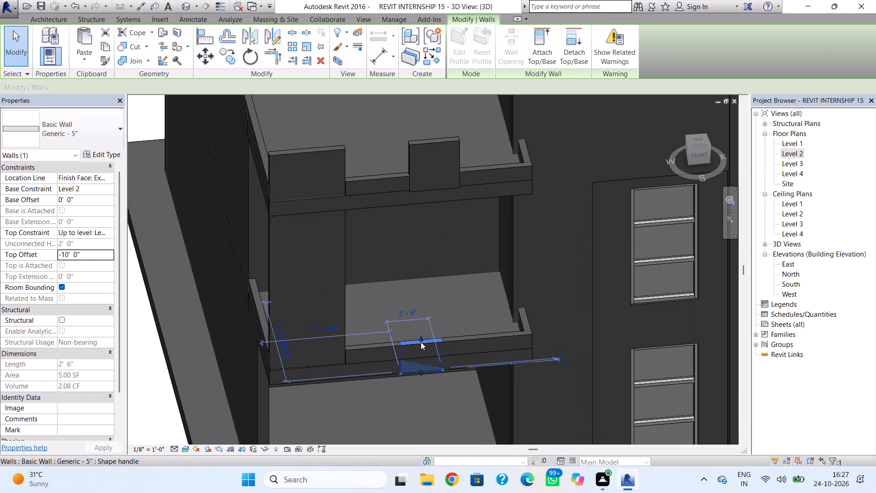
{"action": "left_click_drag", "start_coordinate": [421, 339], "coordinate": [420, 315]}
{"action": "left_click_drag", "start_coordinate": [422, 375], "coordinate": [422, 359]}
{"action": "right_click_drag", "start_coordinate": [408, 393], "coordinate": [381, 361], "text": "shift"}
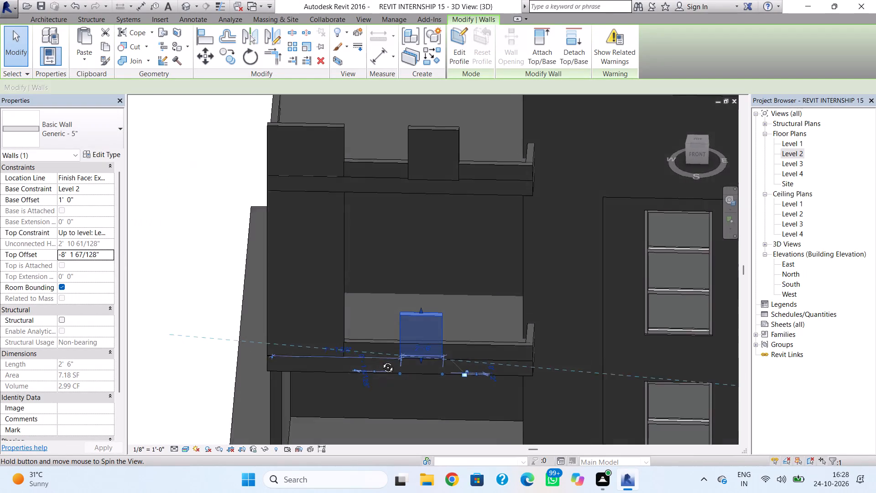
{"action": "right_click_drag", "start_coordinate": [381, 361], "coordinate": [384, 325], "text": "shift"}
{"action": "key", "text": "Escape"}
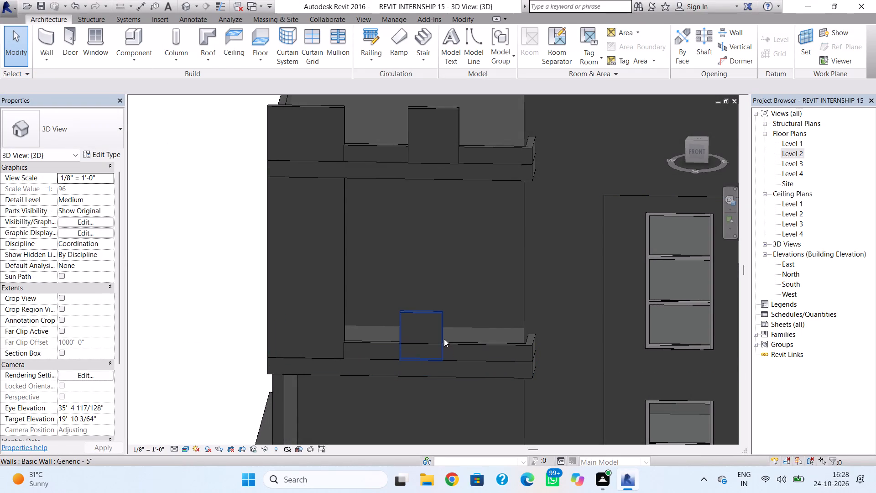
In the Level 2 plan, extend both ends of the short balcony-front wall outward for a length of 2' 11".
{"action": "double_click", "coordinate": [796, 155]}
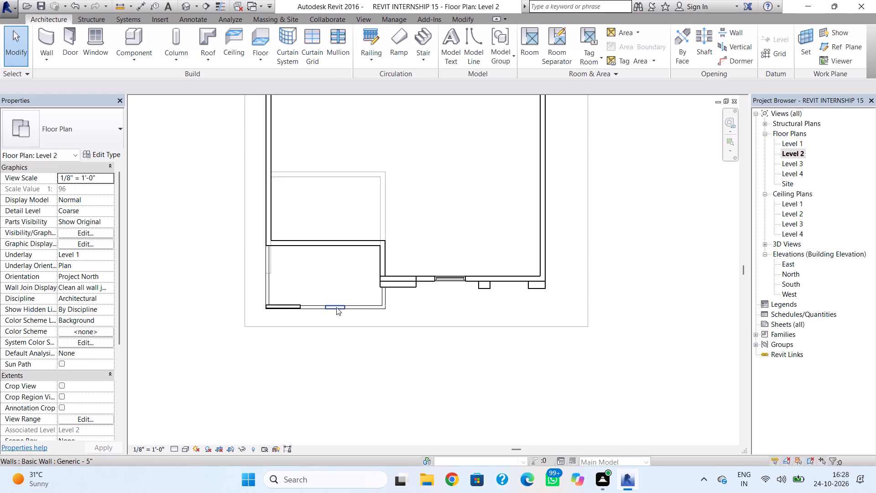
{"action": "left_click", "coordinate": [334, 308]}
{"action": "scroll", "coordinate": [339, 309], "scroll_direction": "up", "scroll_amount": 8}
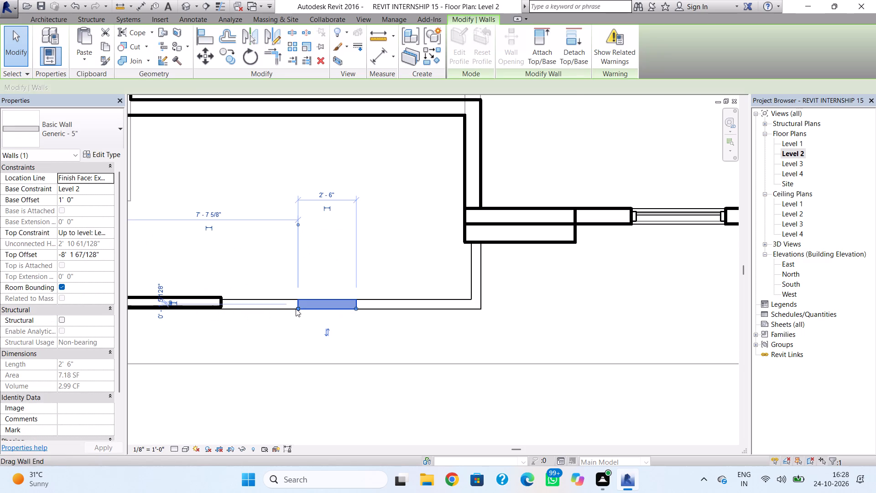
{"action": "left_click", "coordinate": [296, 309]}
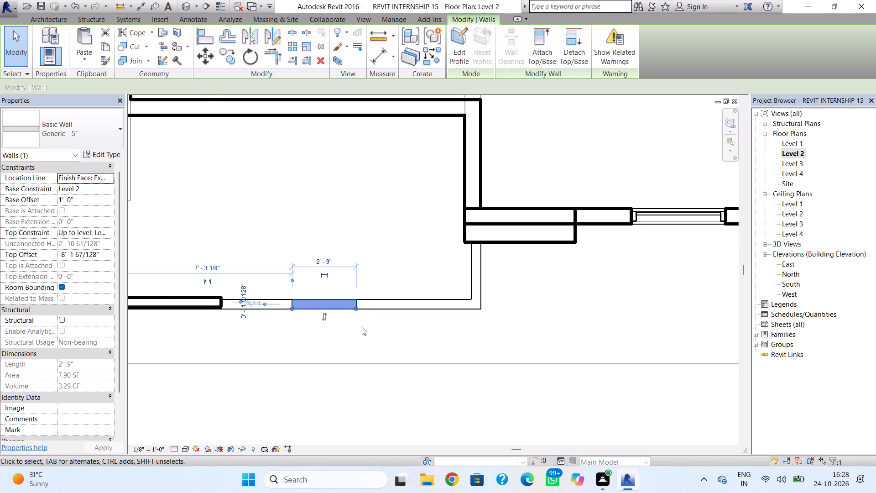
{"action": "left_click_drag", "start_coordinate": [356, 309], "coordinate": [360, 309]}
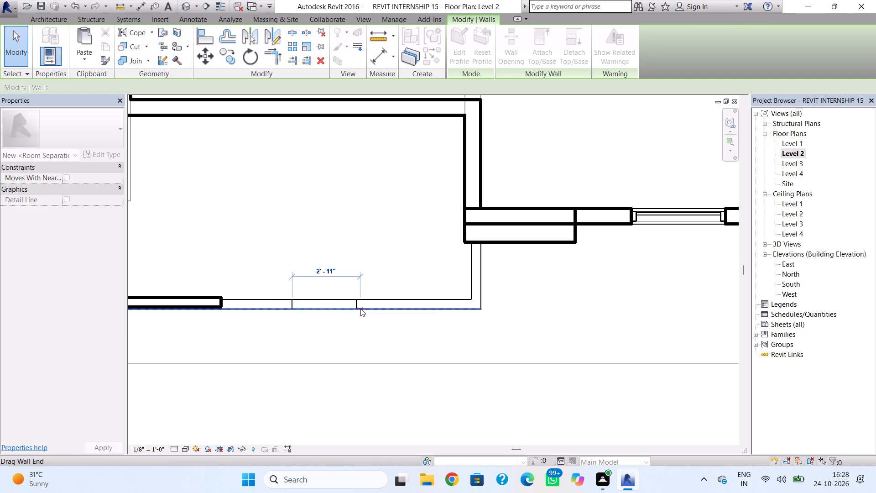
{"action": "left_click", "coordinate": [356, 325]}
In the 3D view, nudge the short balcony-front wall two increments outward from the balcony's front face.
{"action": "left_click", "coordinate": [182, 4]}
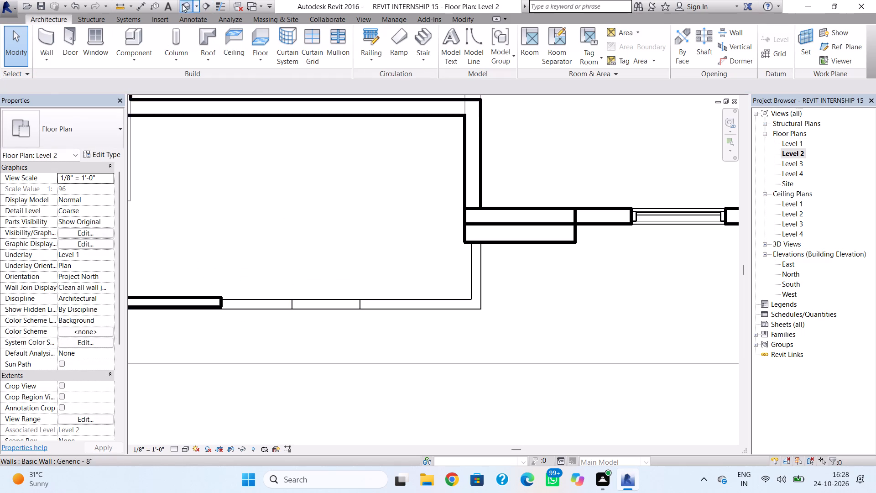
{"action": "left_click", "coordinate": [444, 331]}
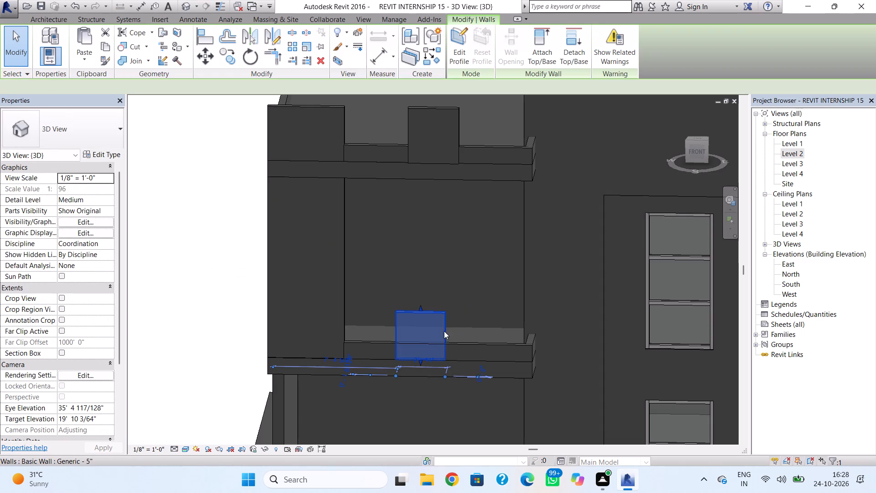
{"action": "right_click_drag", "start_coordinate": [407, 382], "coordinate": [585, 425], "text": "shift"}
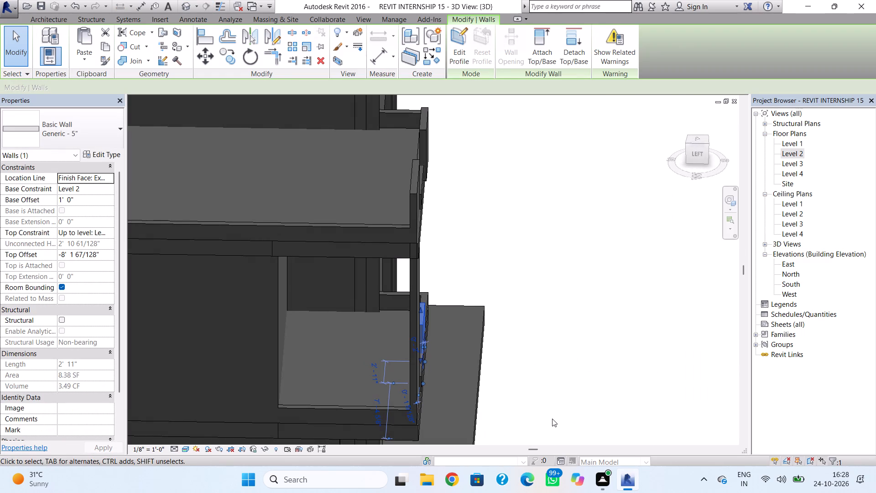
{"action": "key", "text": "Right"}
{"action": "key", "text": "Right"}
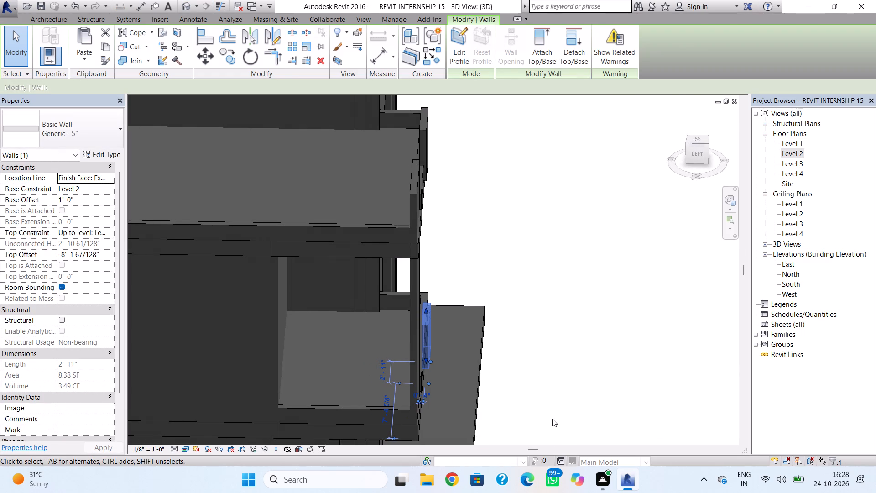
{"action": "key", "text": "Escape"}
{"action": "right_click_drag", "start_coordinate": [672, 349], "coordinate": [547, 333], "text": "shift"}
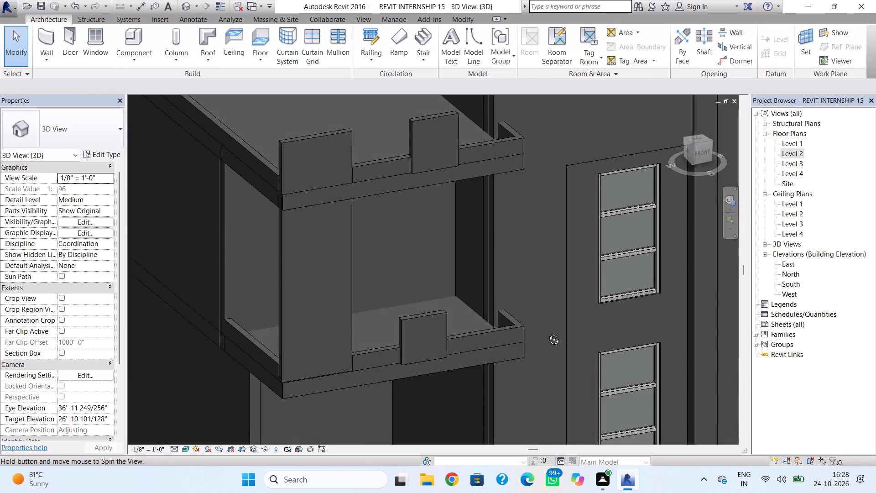
{"action": "right_click_drag", "start_coordinate": [547, 333], "coordinate": [508, 294], "text": "shift"}
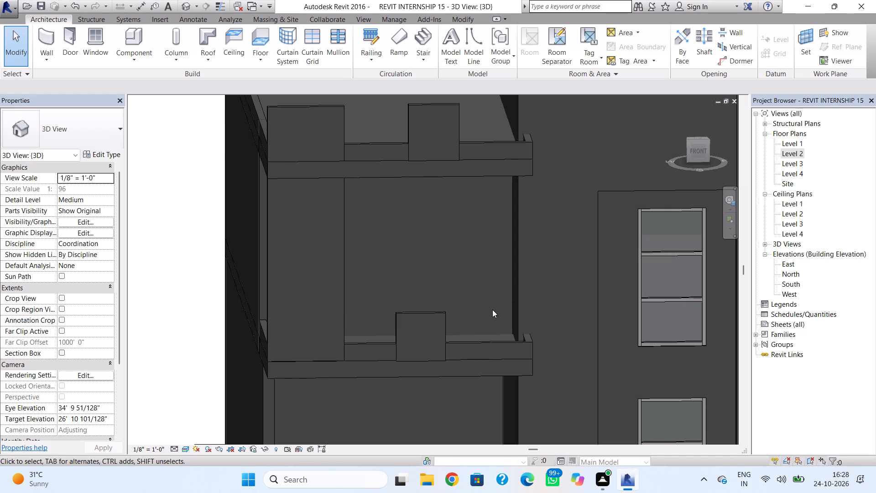
Lower the top edge of the short balcony-front wall to slightly below a Top Offset of about -8' 5".
{"action": "left_click", "coordinate": [438, 311]}
{"action": "scroll", "coordinate": [417, 325], "scroll_direction": "up", "scroll_amount": 4}
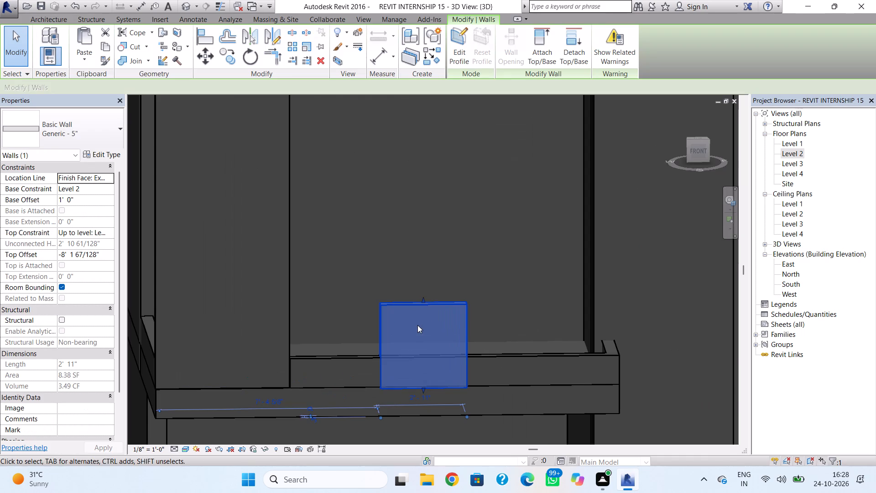
{"action": "left_click_drag", "start_coordinate": [424, 297], "coordinate": [428, 310]}
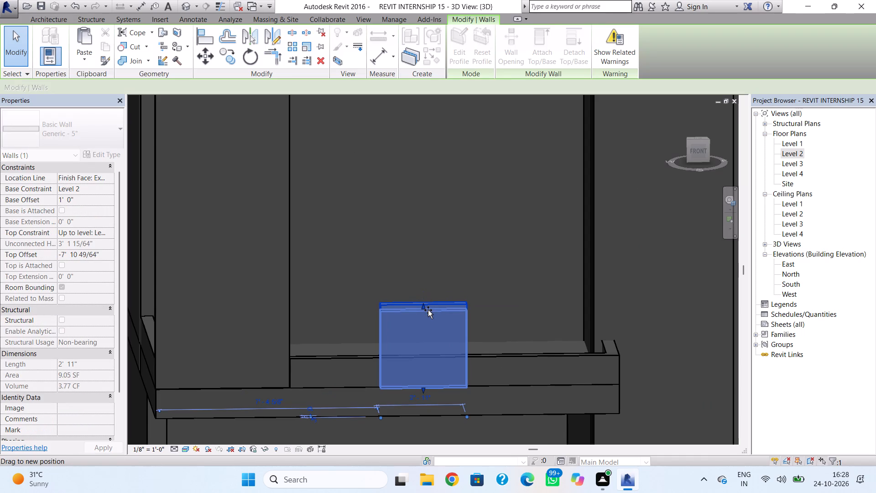
{"action": "left_click_drag", "start_coordinate": [428, 310], "coordinate": [428, 312]}
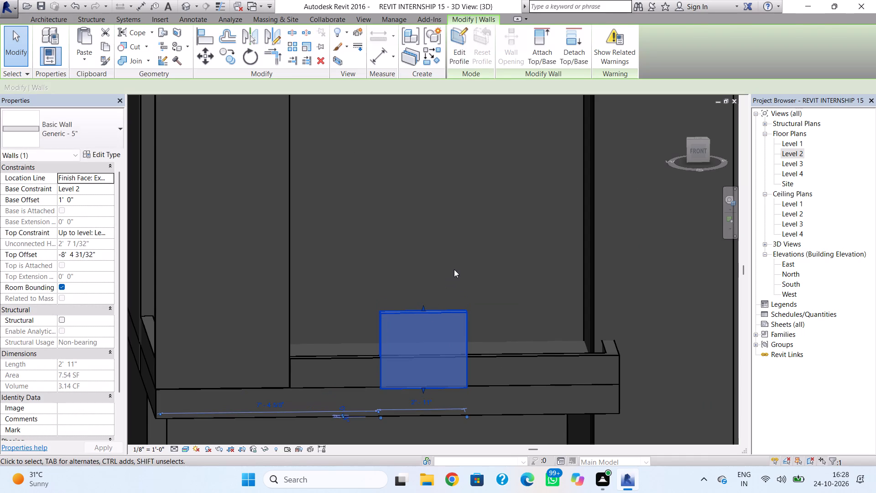
{"action": "left_click", "coordinate": [454, 269]}
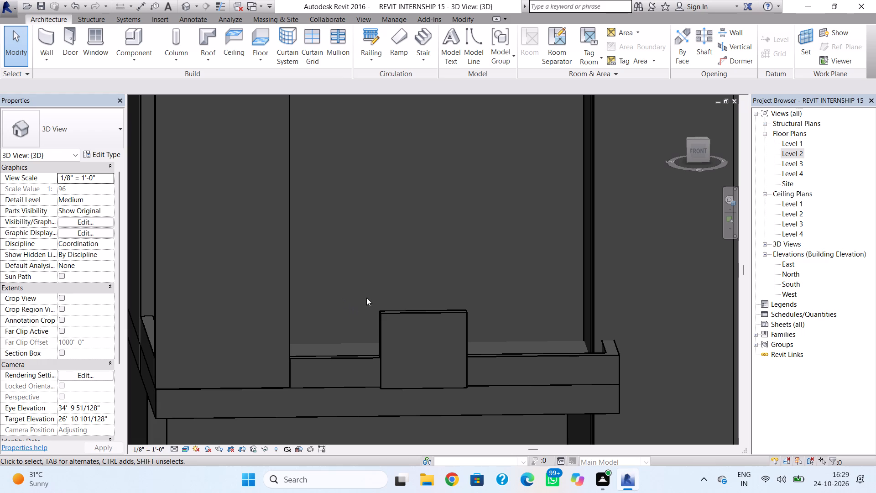
{"action": "left_click", "coordinate": [414, 309]}
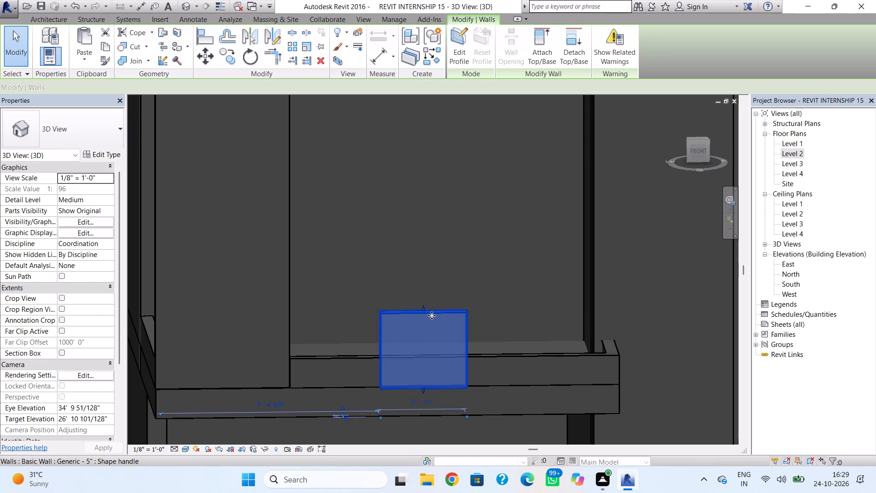
{"action": "left_click_drag", "start_coordinate": [423, 308], "coordinate": [426, 312]}
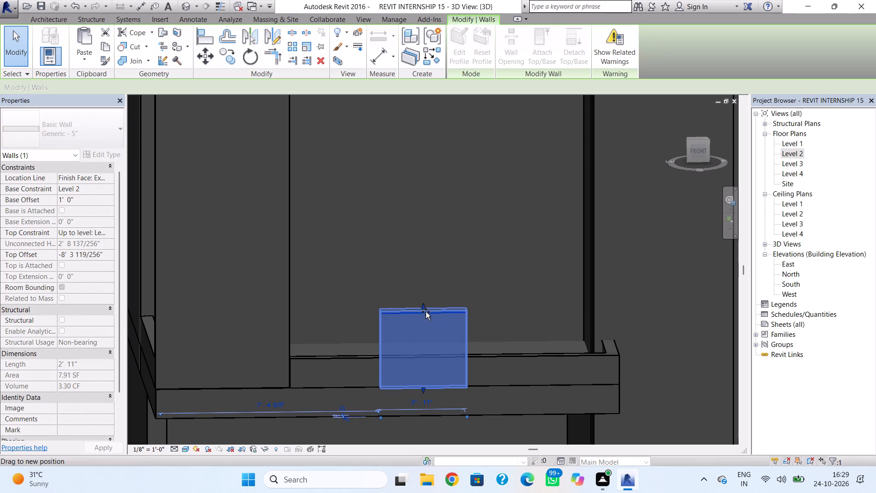
{"action": "left_click_drag", "start_coordinate": [426, 312], "coordinate": [427, 316]}
{"action": "left_click", "coordinate": [437, 296]}
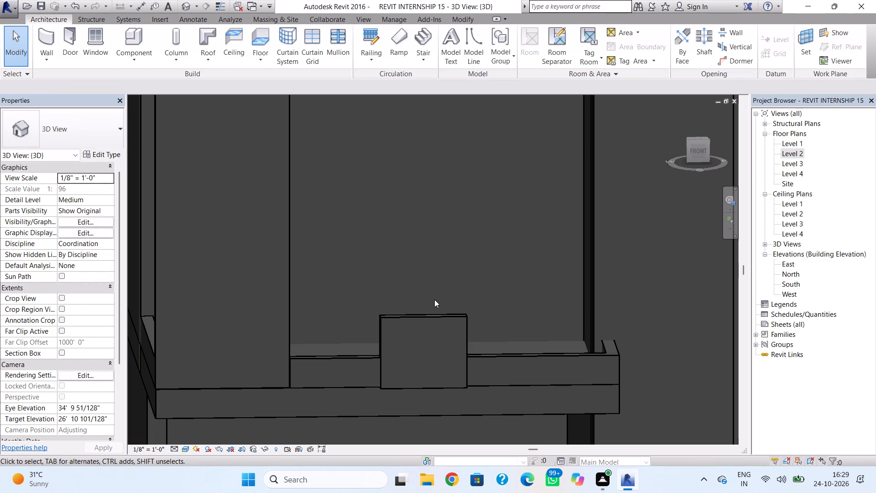
Examine the Level 2 balcony front and the underside of its slab from several angles in 3D.
{"action": "scroll", "coordinate": [309, 343], "scroll_direction": "down", "scroll_amount": 3}
{"action": "middle_click_drag", "start_coordinate": [317, 336], "coordinate": [349, 283]}
{"action": "scroll", "coordinate": [349, 285], "scroll_direction": "down", "scroll_amount": 2}
{"action": "middle_click_drag", "start_coordinate": [361, 290], "coordinate": [370, 253]}
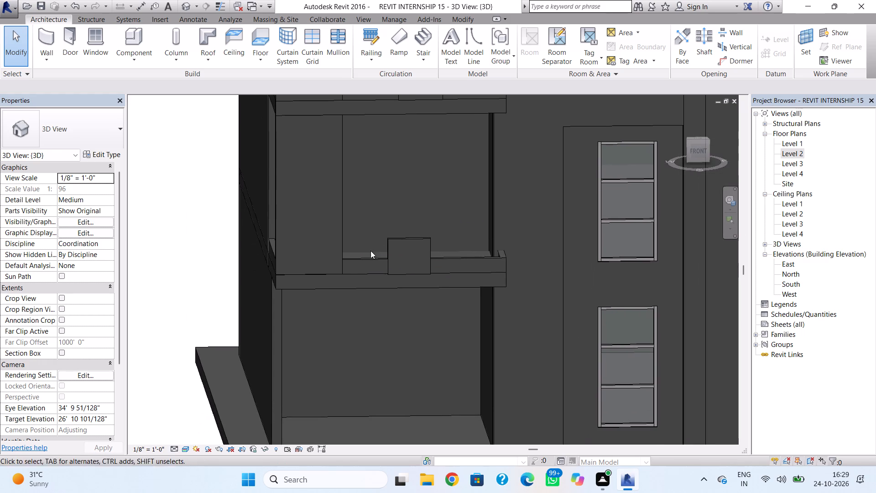
{"action": "right_click", "coordinate": [389, 309], "text": "shift"}
{"action": "key", "text": "Escape"}
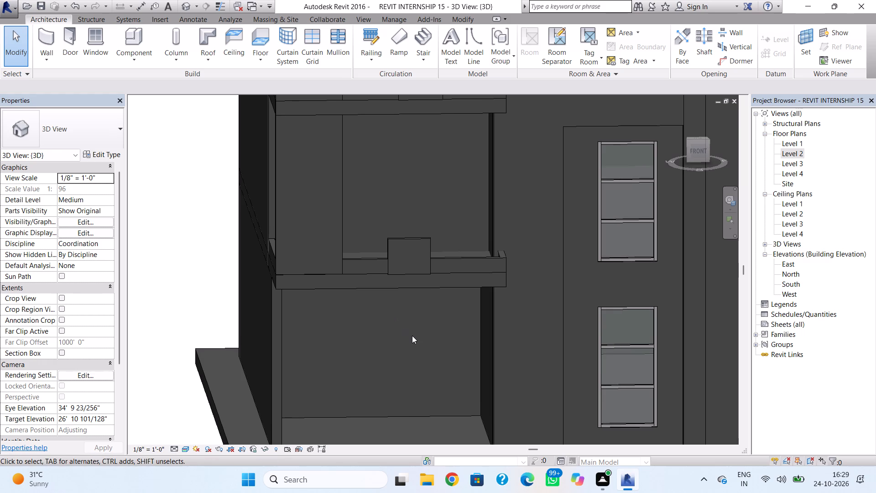
{"action": "right_click_drag", "start_coordinate": [414, 337], "coordinate": [409, 298], "text": "shift"}
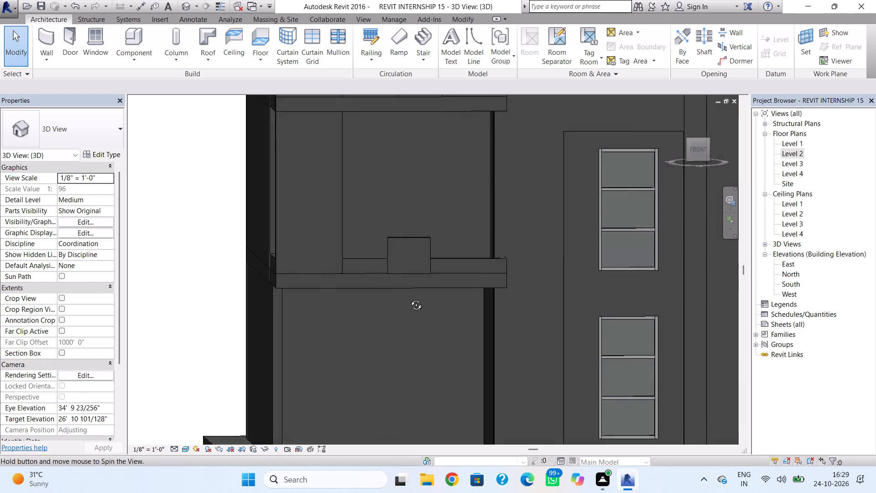
{"action": "right_click_drag", "start_coordinate": [409, 298], "coordinate": [407, 288], "text": "shift"}
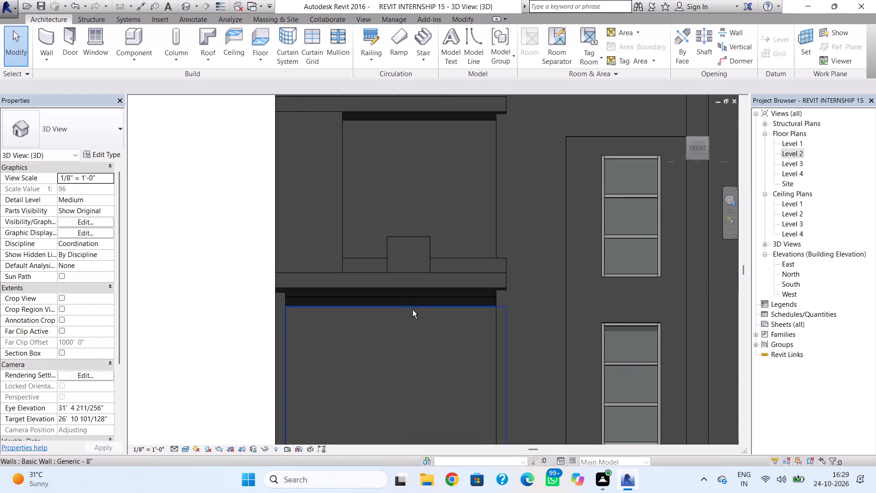
{"action": "right_click_drag", "start_coordinate": [512, 298], "coordinate": [464, 294], "text": "shift"}
{"action": "right_click_drag", "start_coordinate": [477, 278], "coordinate": [485, 275], "text": "shift"}
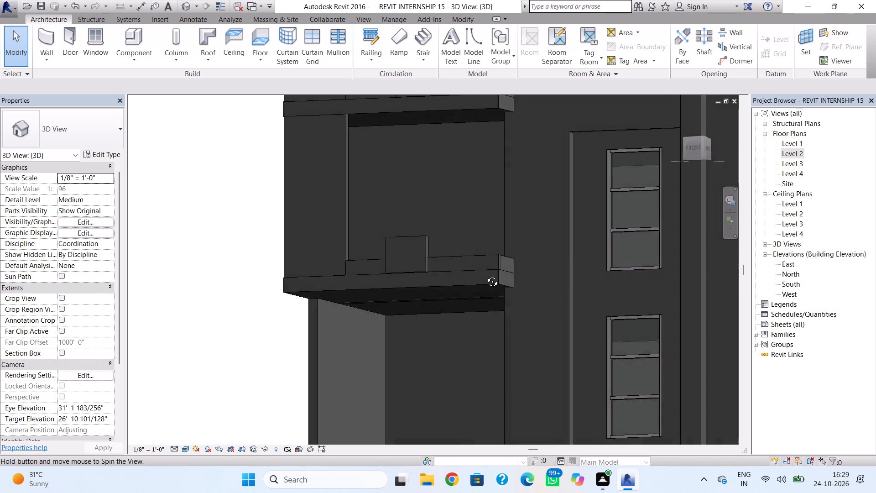
{"action": "right_click_drag", "start_coordinate": [485, 275], "coordinate": [569, 264], "text": "shift"}
{"action": "right_click_drag", "start_coordinate": [493, 309], "coordinate": [466, 384], "text": "shift"}
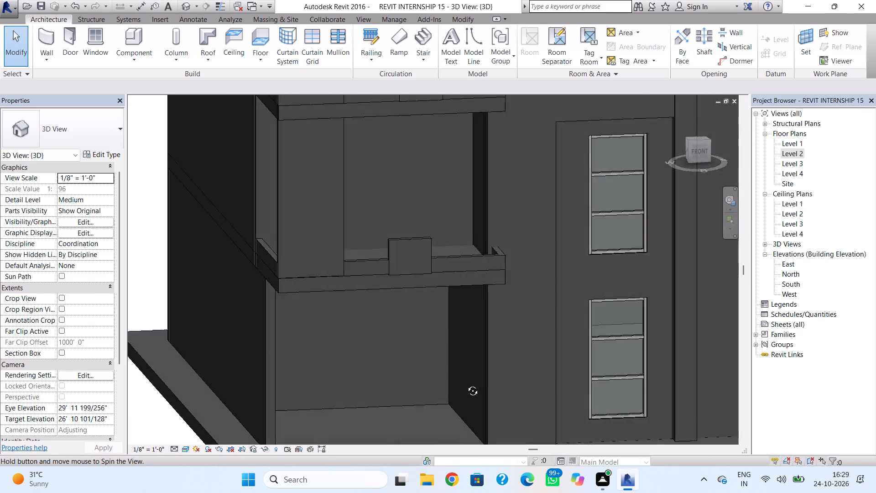
{"action": "right_click_drag", "start_coordinate": [466, 384], "coordinate": [431, 388], "text": "shift"}
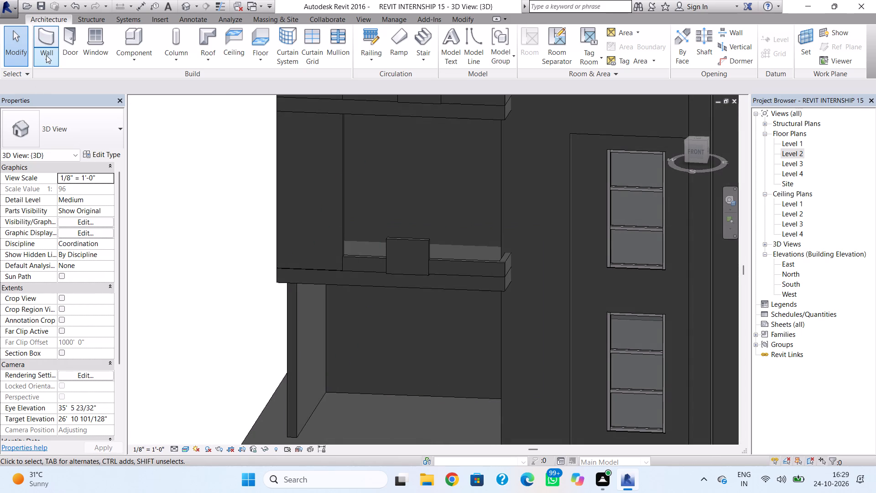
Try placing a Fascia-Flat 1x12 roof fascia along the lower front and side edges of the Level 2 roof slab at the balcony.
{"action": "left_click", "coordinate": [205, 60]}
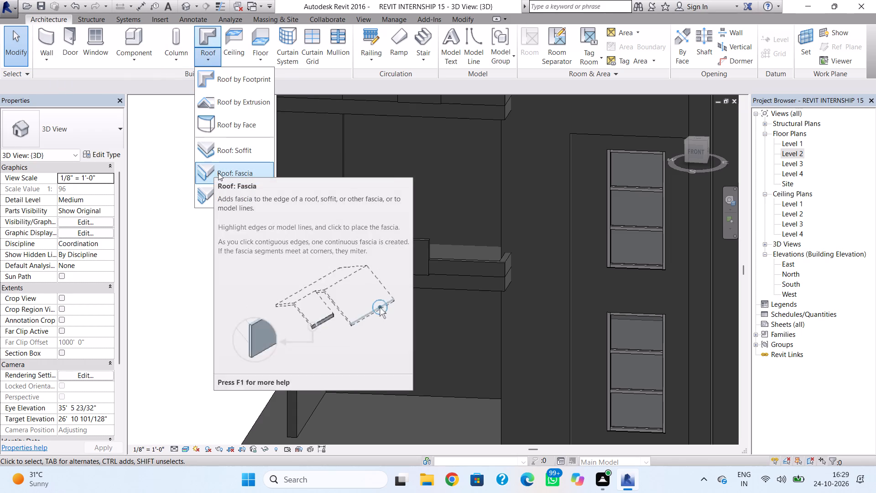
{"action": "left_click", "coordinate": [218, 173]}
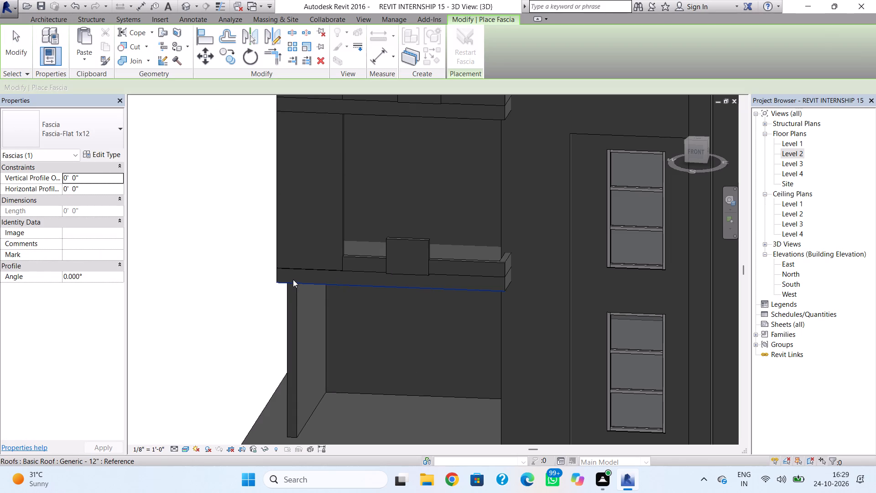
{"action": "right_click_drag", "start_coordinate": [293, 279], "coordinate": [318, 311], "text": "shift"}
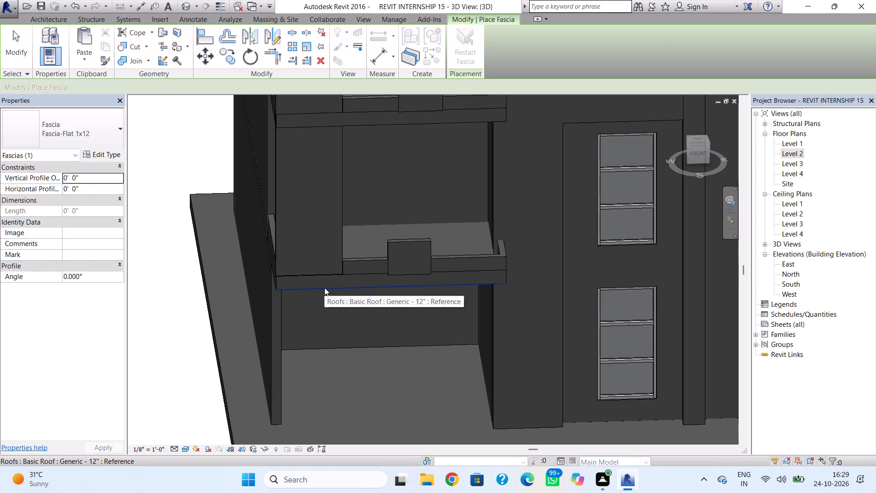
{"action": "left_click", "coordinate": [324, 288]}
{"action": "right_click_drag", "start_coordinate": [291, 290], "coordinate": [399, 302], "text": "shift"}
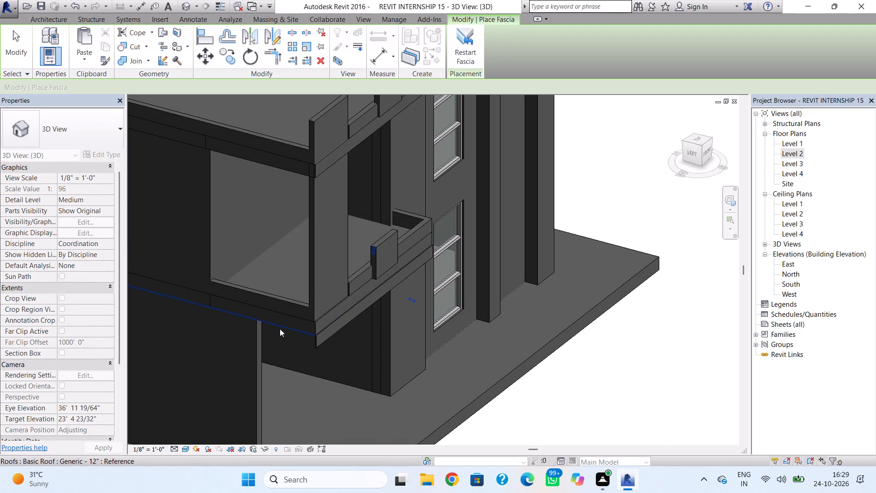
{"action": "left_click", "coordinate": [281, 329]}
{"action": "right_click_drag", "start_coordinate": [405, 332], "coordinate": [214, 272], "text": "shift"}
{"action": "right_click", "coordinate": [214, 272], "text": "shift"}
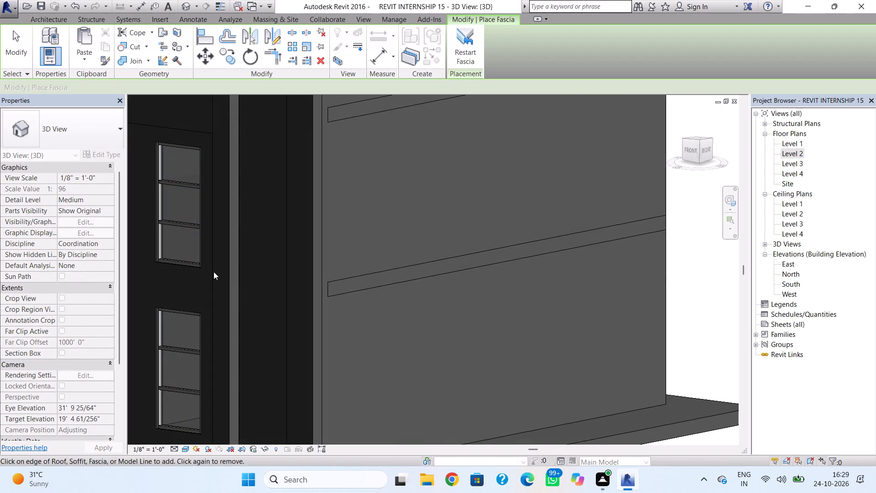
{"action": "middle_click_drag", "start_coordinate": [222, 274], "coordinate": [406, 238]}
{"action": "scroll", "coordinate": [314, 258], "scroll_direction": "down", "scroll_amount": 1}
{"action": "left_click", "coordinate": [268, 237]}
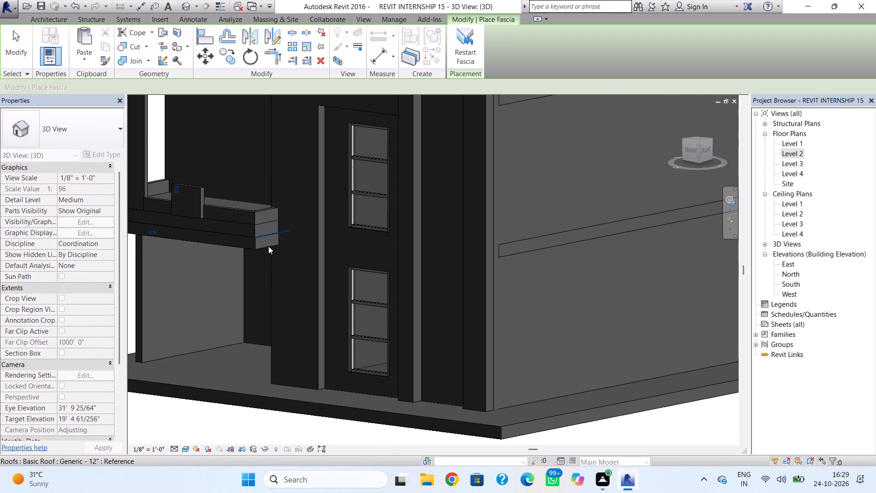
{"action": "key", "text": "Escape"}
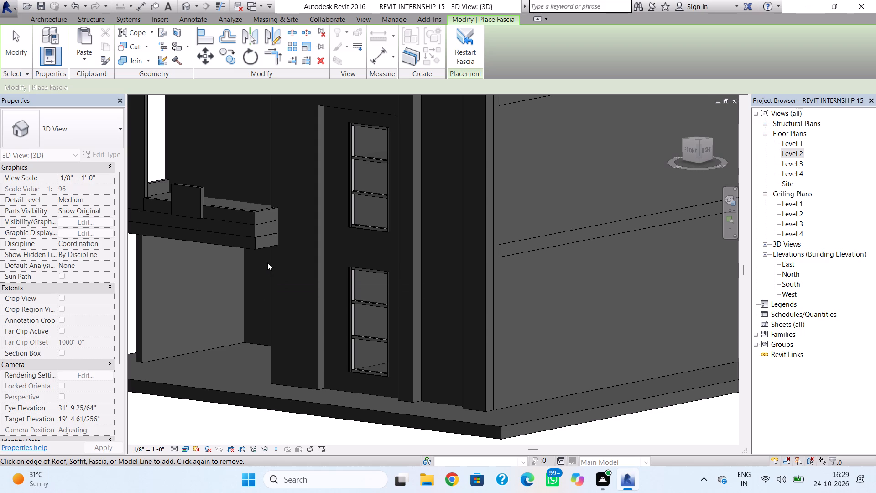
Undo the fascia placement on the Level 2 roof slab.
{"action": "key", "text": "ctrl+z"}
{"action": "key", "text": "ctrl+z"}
Examine the whole building exterior in 3D, ending on the front face of the Level 2 balcony slab.
{"action": "scroll", "coordinate": [267, 262], "scroll_direction": "down", "scroll_amount": 4}
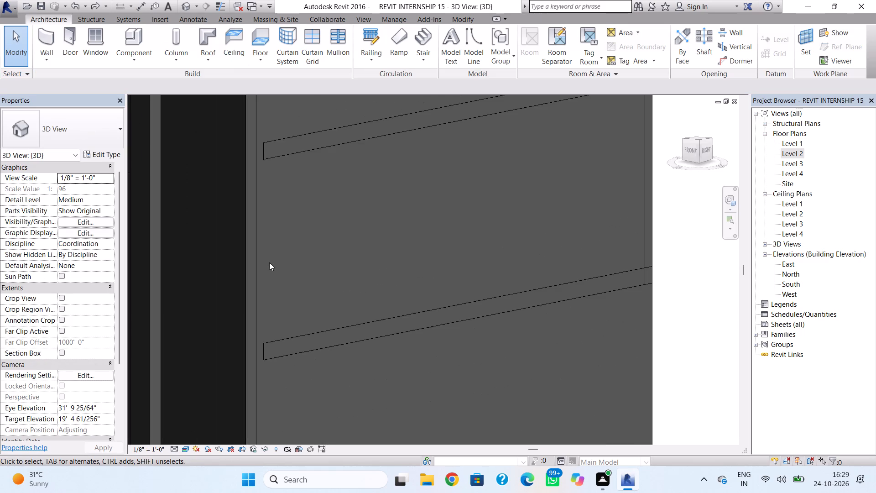
{"action": "scroll", "coordinate": [269, 262], "scroll_direction": "down", "scroll_amount": 9}
{"action": "middle_click_drag", "start_coordinate": [270, 264], "coordinate": [340, 264]}
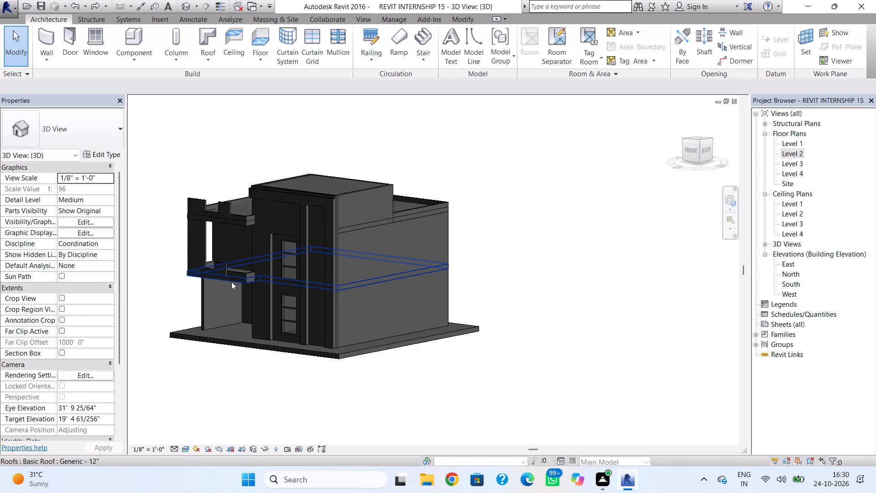
{"action": "right_click_drag", "start_coordinate": [224, 284], "coordinate": [293, 282]}
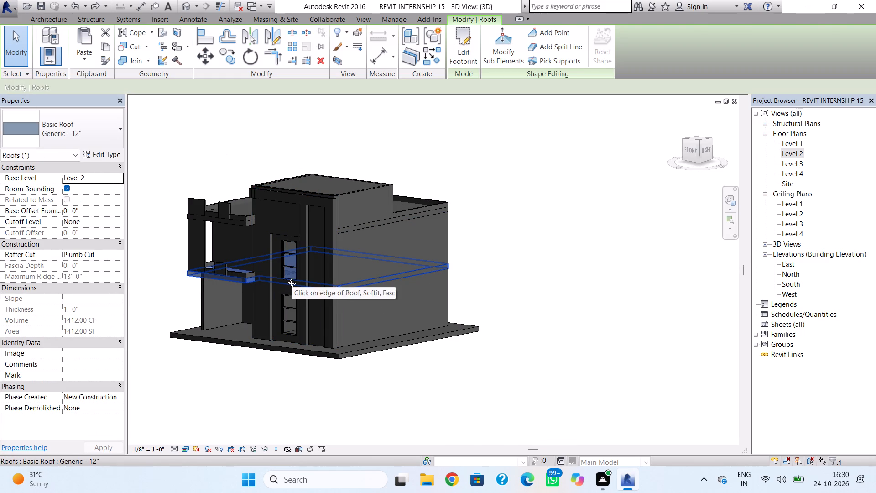
{"action": "key", "text": "Escape"}
{"action": "right_click_drag", "start_coordinate": [219, 293], "coordinate": [266, 287]}
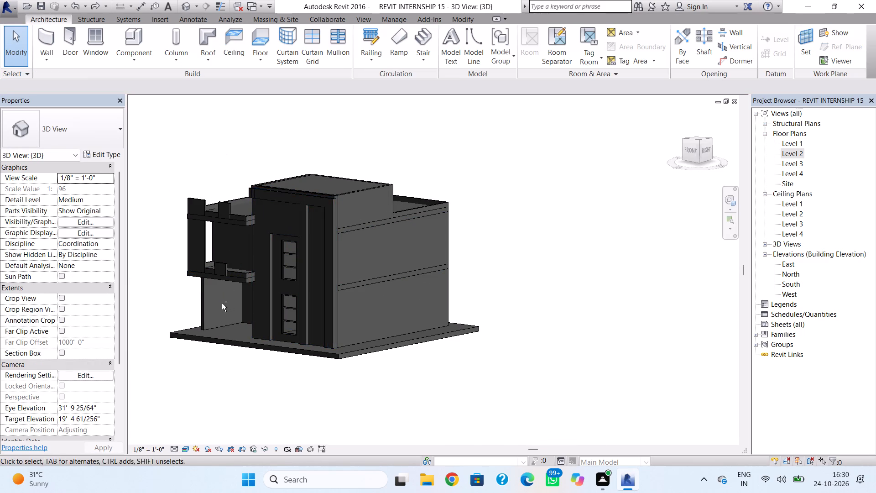
{"action": "right_click_drag", "start_coordinate": [222, 303], "coordinate": [343, 323], "text": "shift"}
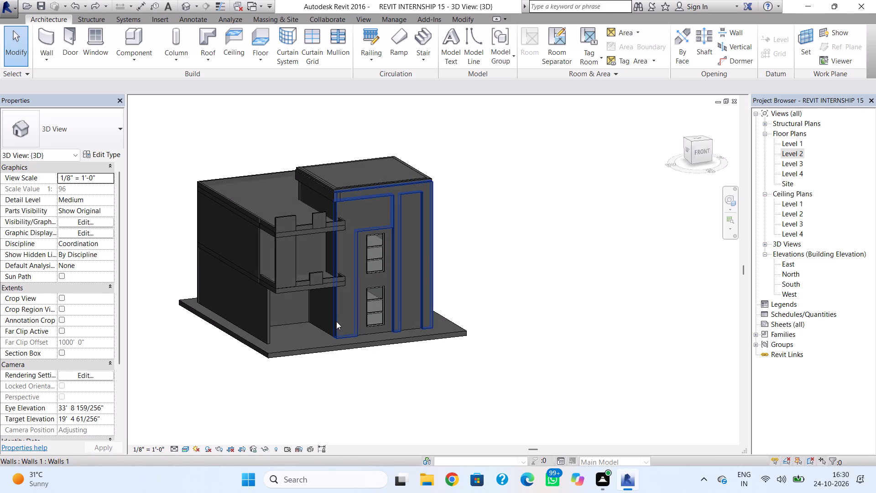
{"action": "scroll", "coordinate": [316, 329], "scroll_direction": "down", "scroll_amount": 1}
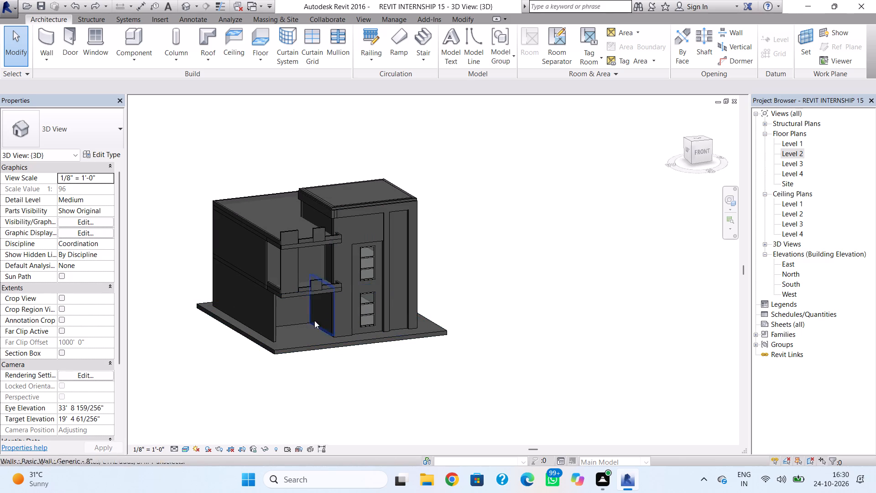
{"action": "scroll", "coordinate": [305, 294], "scroll_direction": "up", "scroll_amount": 8}
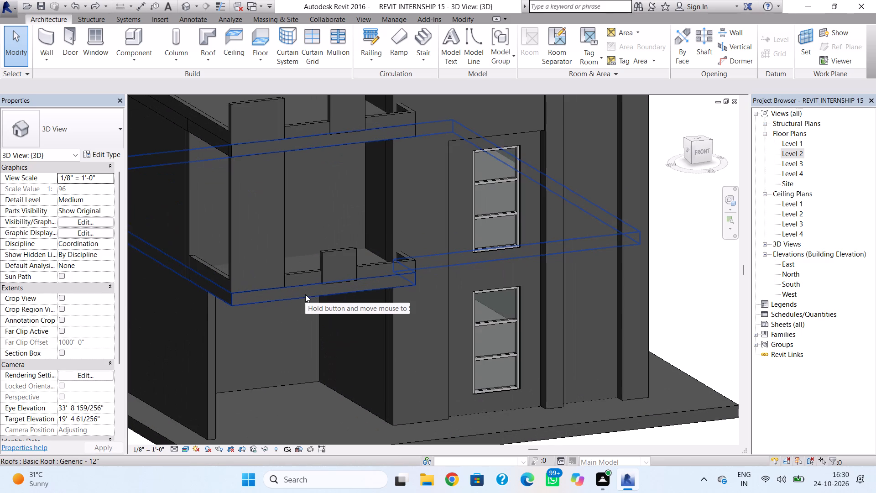
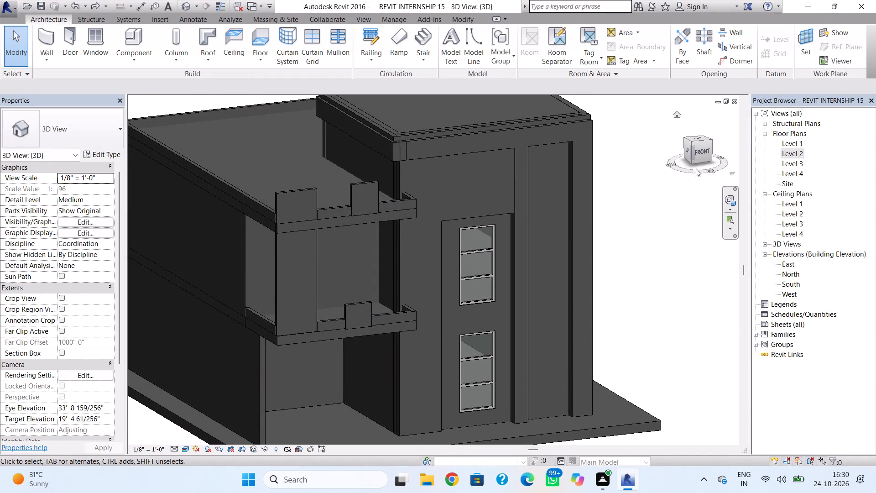
Start a new in-place model in the Walls family category, accepting the suggested name.
{"action": "triple_click", "coordinate": [706, 154]}
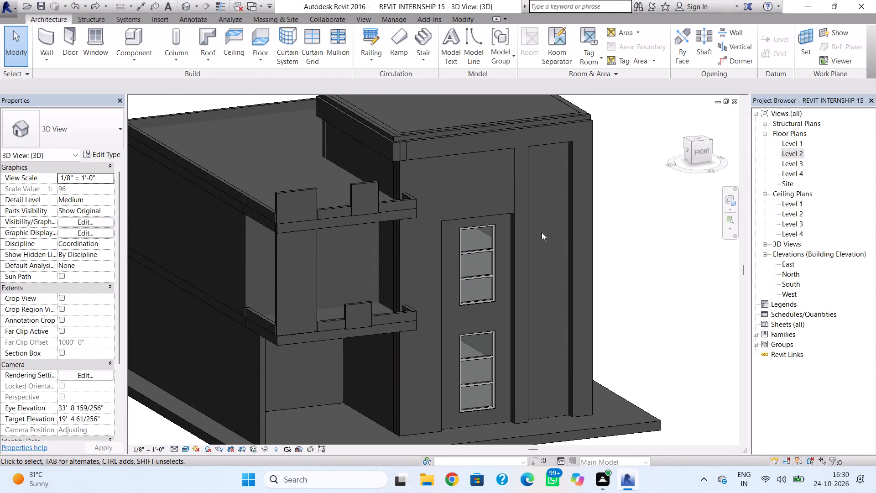
{"action": "right_click_drag", "start_coordinate": [542, 232], "coordinate": [507, 203], "text": "shift"}
{"action": "scroll", "coordinate": [461, 209], "scroll_direction": "up", "scroll_amount": 3}
{"action": "middle_click_drag", "start_coordinate": [473, 218], "coordinate": [605, 237]}
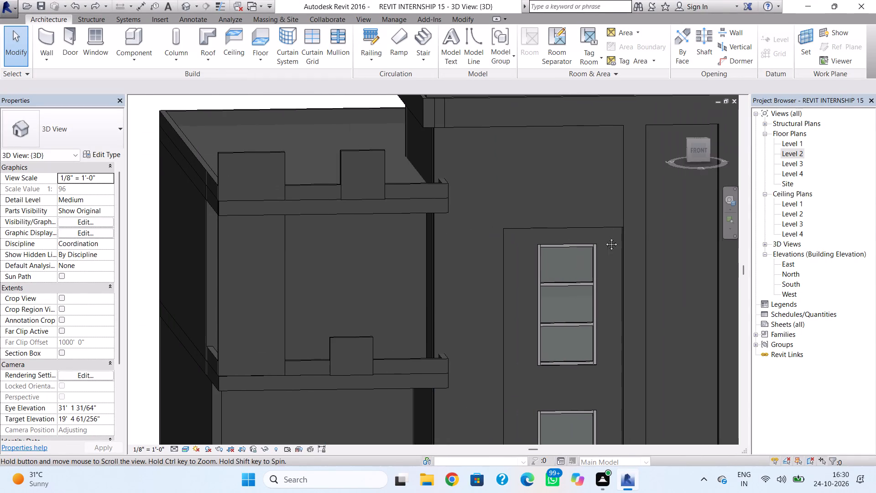
{"action": "middle_click_drag", "start_coordinate": [605, 237], "coordinate": [605, 237]}
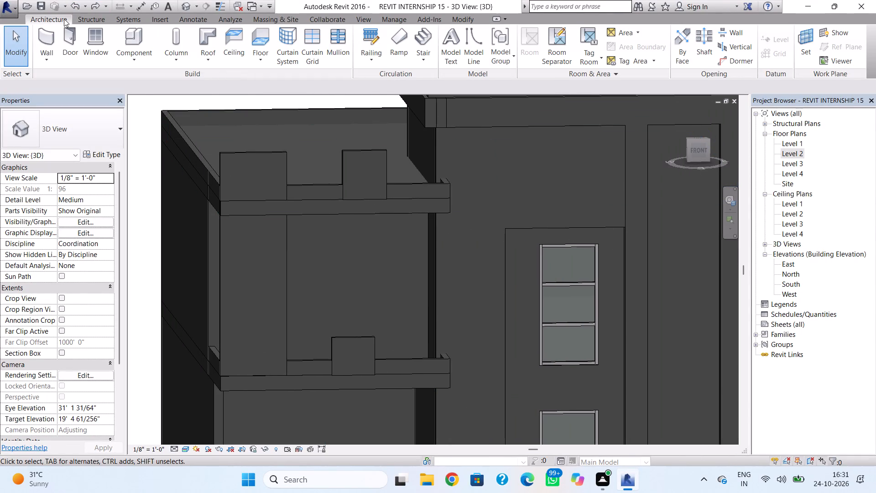
{"action": "left_click", "coordinate": [132, 57]}
{"action": "left_click", "coordinate": [137, 100]}
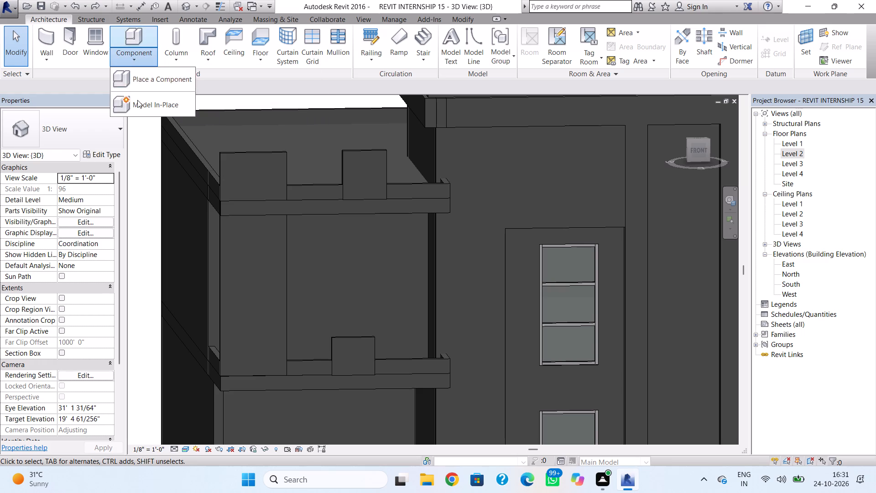
{"action": "left_click_drag", "start_coordinate": [514, 177], "coordinate": [514, 187]}
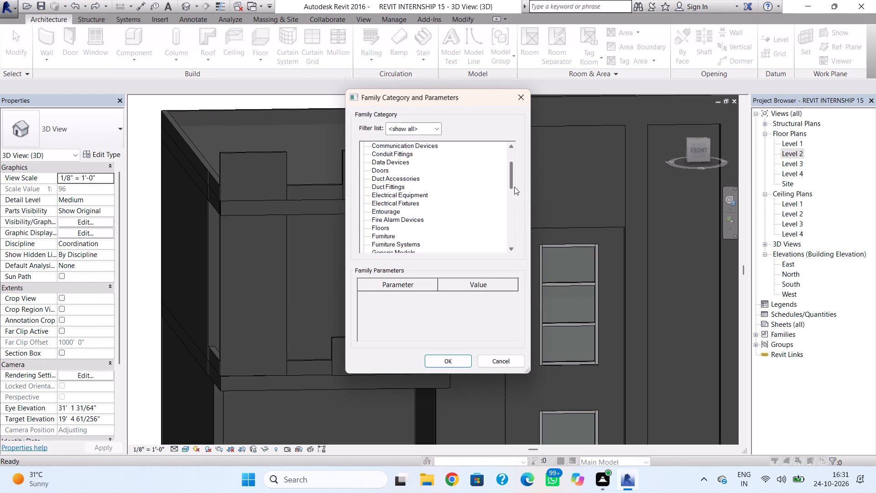
{"action": "left_click_drag", "start_coordinate": [514, 187], "coordinate": [516, 248]}
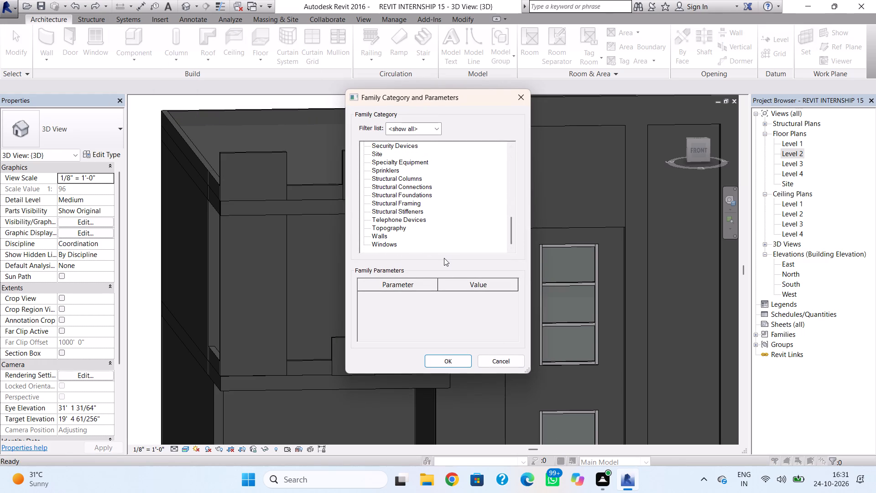
{"action": "left_click", "coordinate": [384, 236]}
{"action": "left_click", "coordinate": [445, 358]}
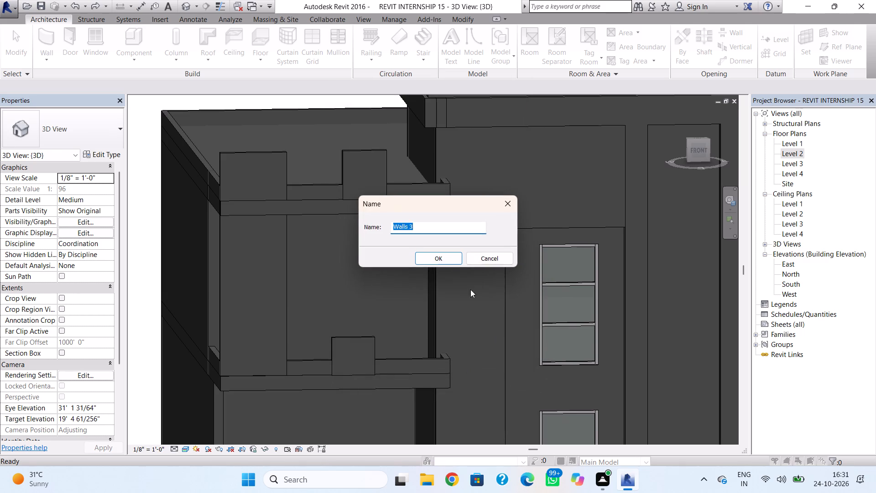
{"action": "left_click", "coordinate": [440, 257]}
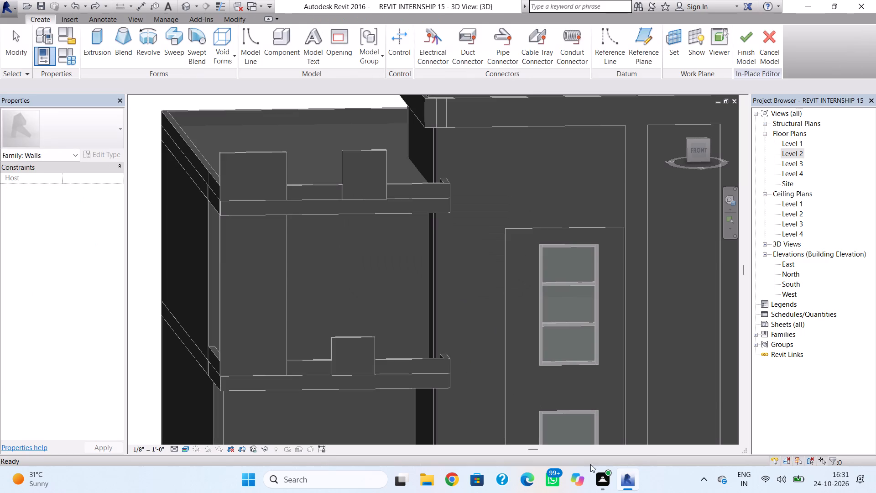
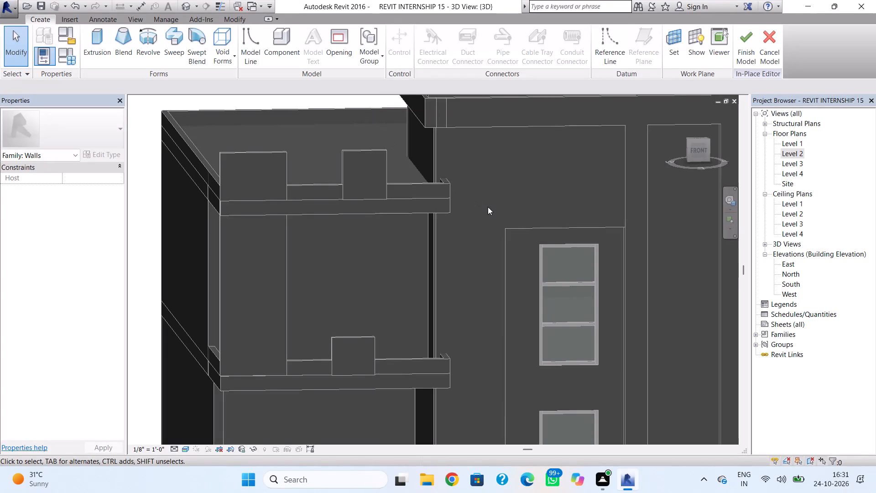
Start an extrusion and pick the front face of the narrow raised parapet block at the upper roof edge as its work plane.
{"action": "right_click_drag", "start_coordinate": [490, 208], "coordinate": [478, 195], "text": "shift"}
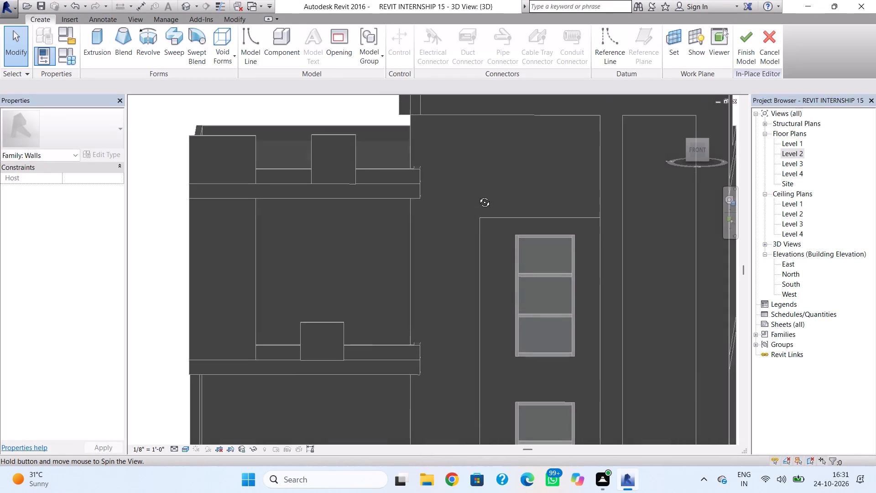
{"action": "right_click_drag", "start_coordinate": [478, 195], "coordinate": [479, 182], "text": "shift"}
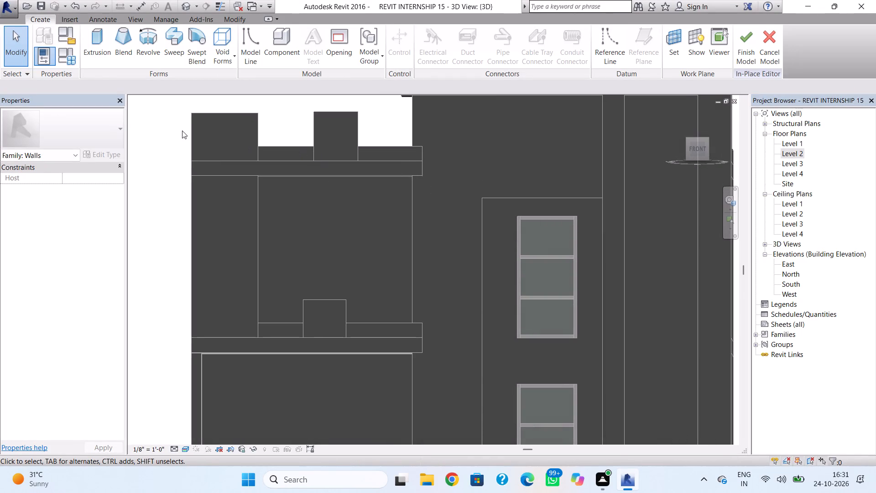
{"action": "left_click", "coordinate": [95, 33]}
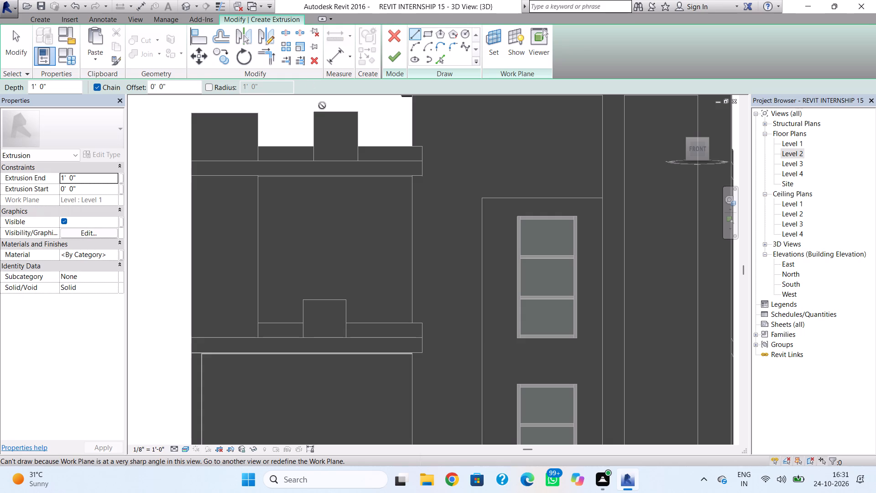
{"action": "left_click", "coordinate": [492, 50]}
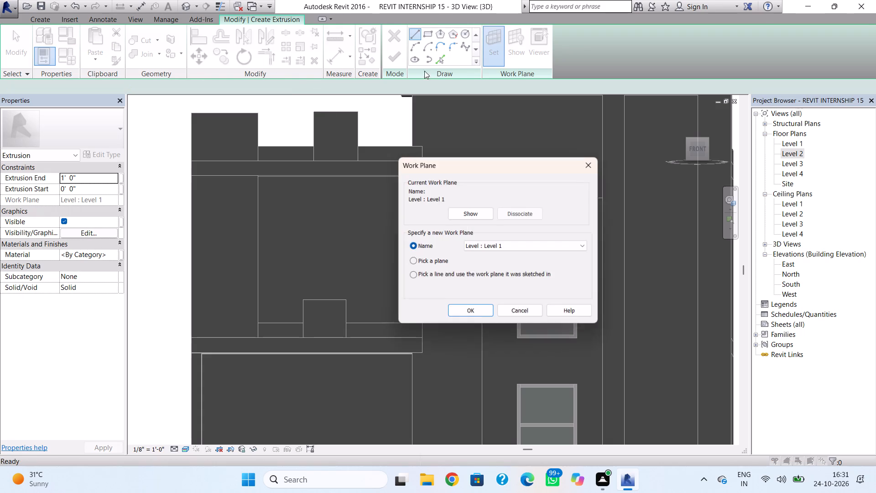
{"action": "left_click", "coordinate": [414, 258]}
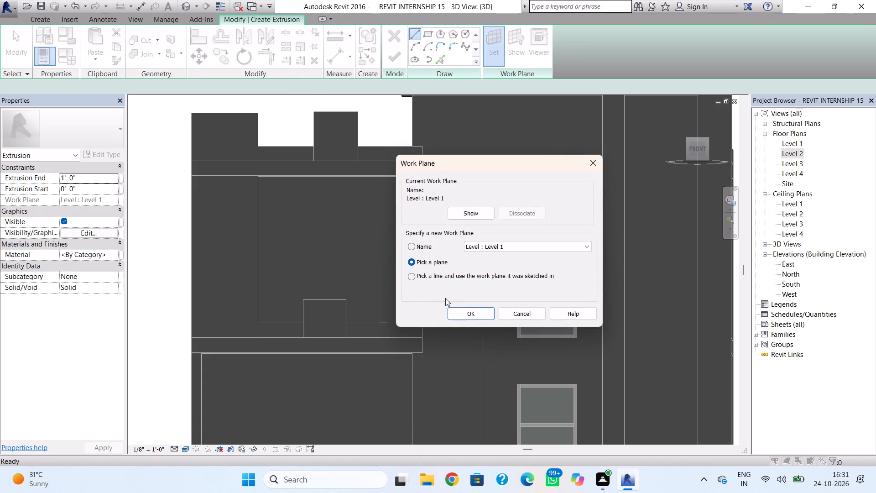
{"action": "left_click", "coordinate": [466, 310]}
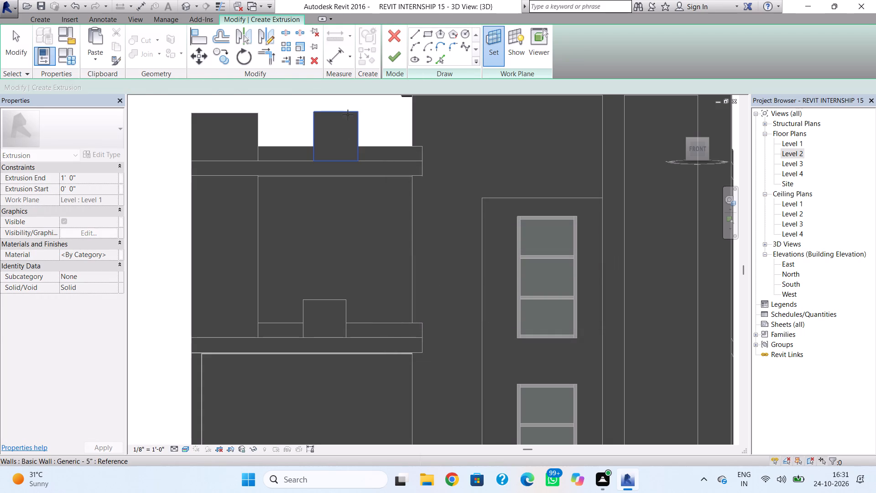
{"action": "left_click", "coordinate": [348, 115]}
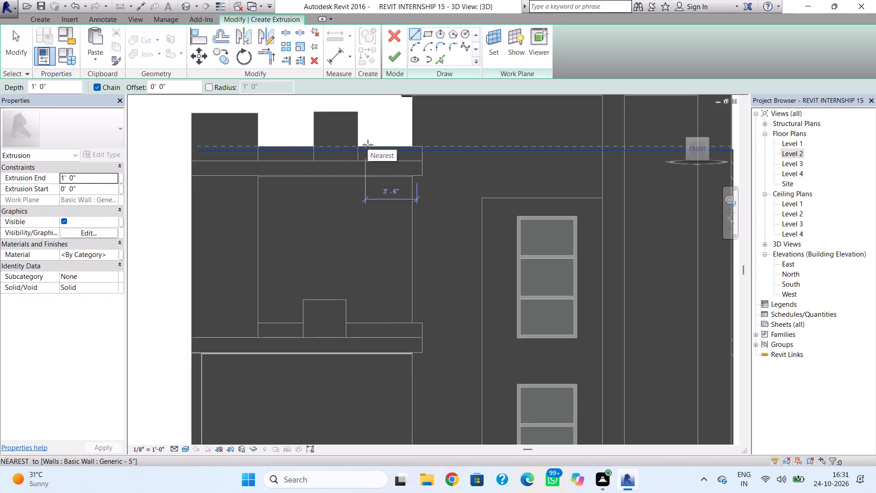
Sketch two narrow vertical rectangles about 3' 4" tall over the block's full height and finish the extrusion at 1' 0" depth.
{"action": "left_click", "coordinate": [431, 34]}
{"action": "scroll", "coordinate": [332, 124], "scroll_direction": "up", "scroll_amount": 3}
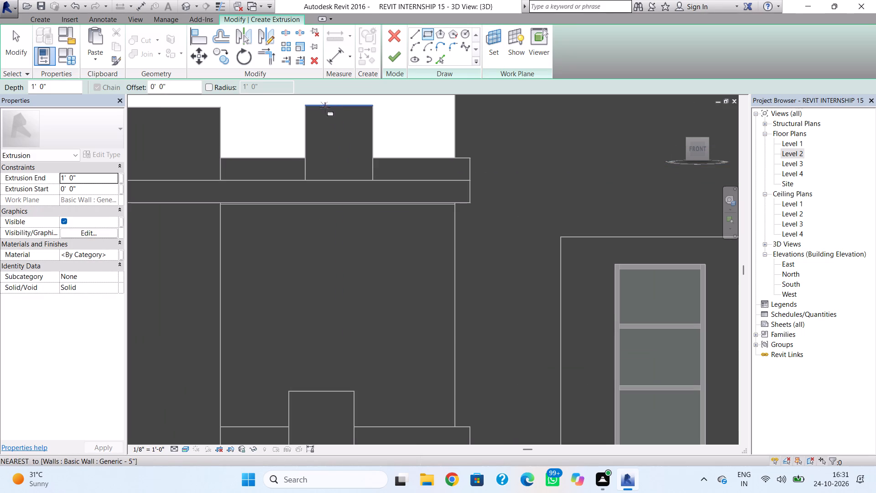
{"action": "left_click", "coordinate": [325, 107]}
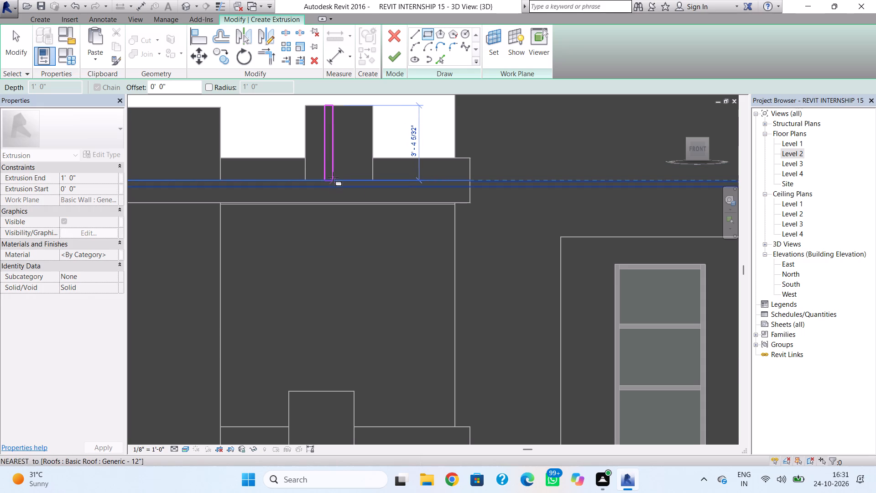
{"action": "left_click", "coordinate": [333, 177]}
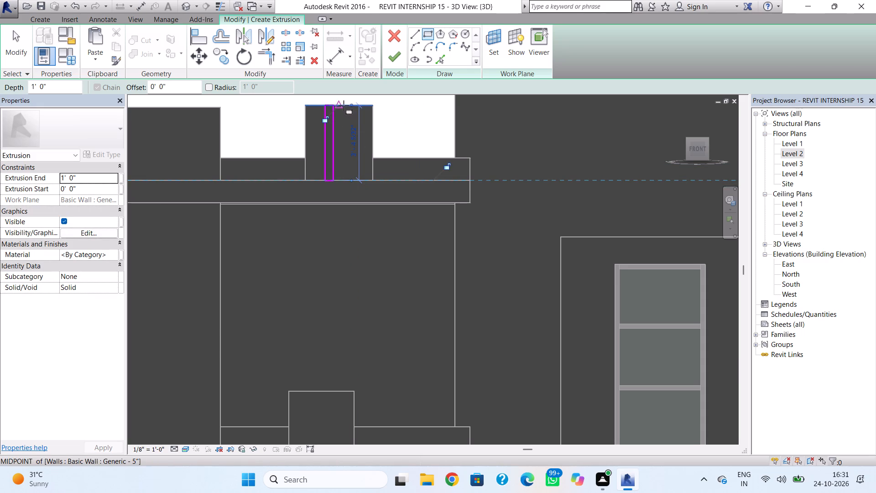
{"action": "scroll", "coordinate": [344, 105], "scroll_direction": "up", "scroll_amount": 4}
{"action": "left_click", "coordinate": [342, 105]}
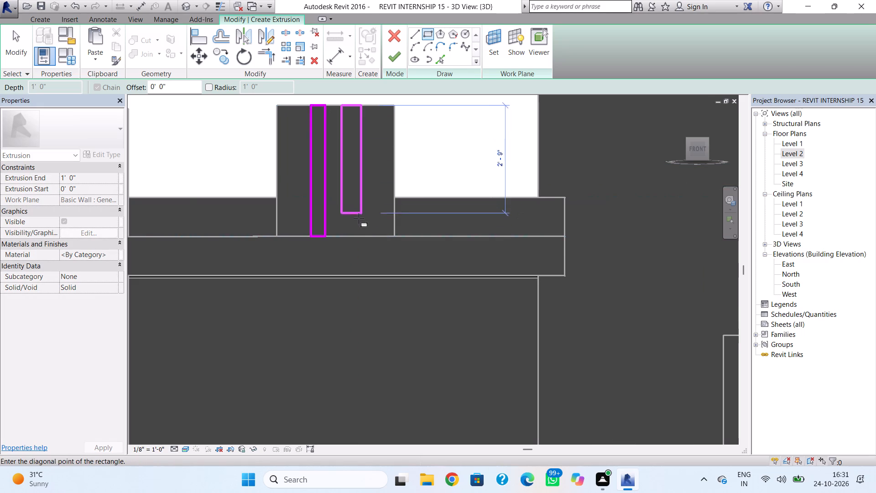
{"action": "left_click", "coordinate": [355, 236]}
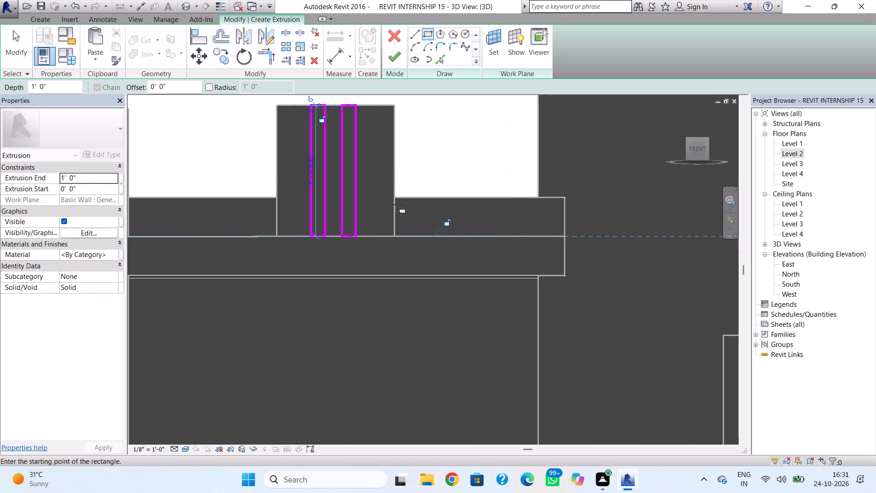
{"action": "left_click", "coordinate": [402, 60]}
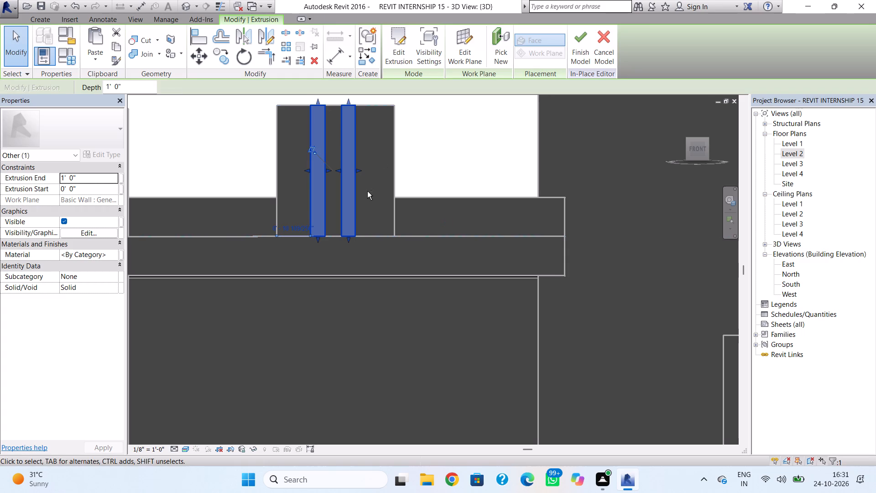
Pull the front face of the two strips back to a depth of about 5 3/4" and finish the in-place model.
{"action": "right_click_drag", "start_coordinate": [367, 191], "coordinate": [461, 280], "text": "shift"}
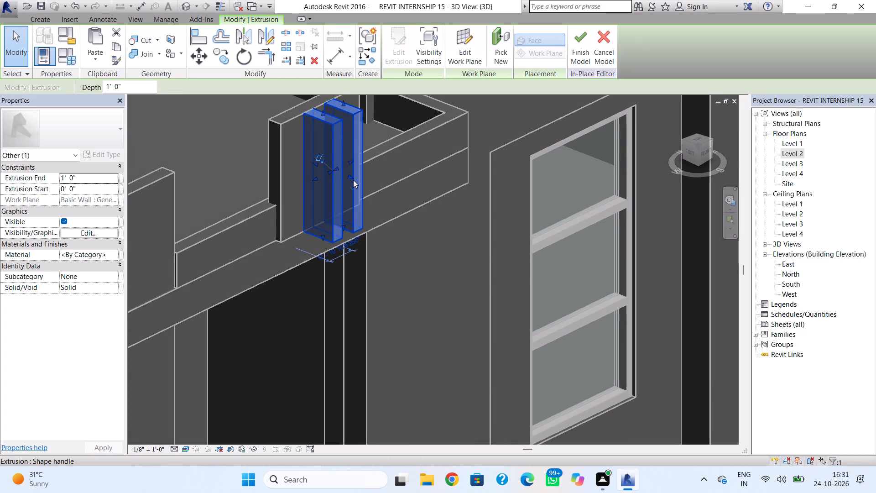
{"action": "left_click_drag", "start_coordinate": [353, 180], "coordinate": [335, 164]}
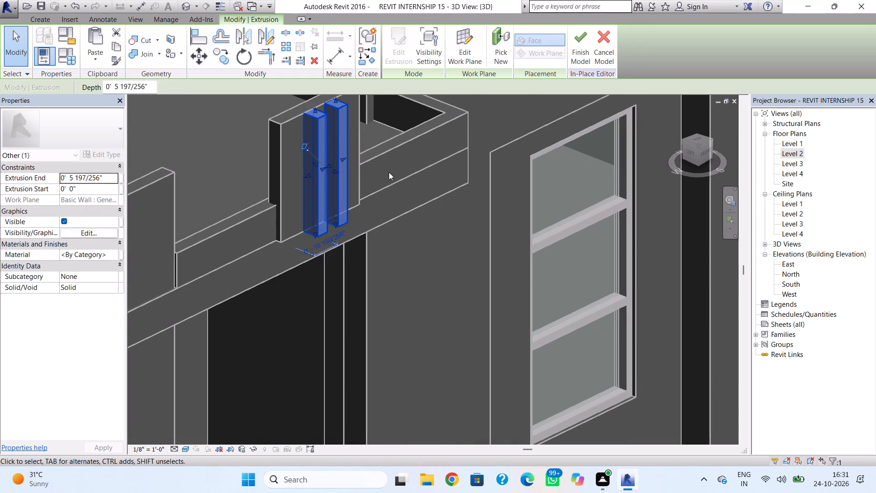
{"action": "left_click", "coordinate": [395, 173]}
{"action": "right_click_drag", "start_coordinate": [369, 190], "coordinate": [297, 172], "text": "shift"}
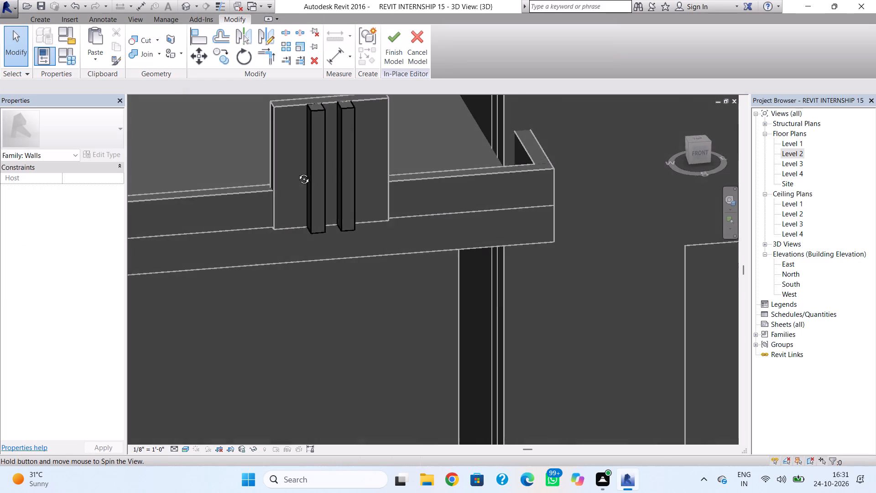
{"action": "right_click_drag", "start_coordinate": [297, 172], "coordinate": [287, 130], "text": "shift"}
{"action": "left_click", "coordinate": [391, 50]}
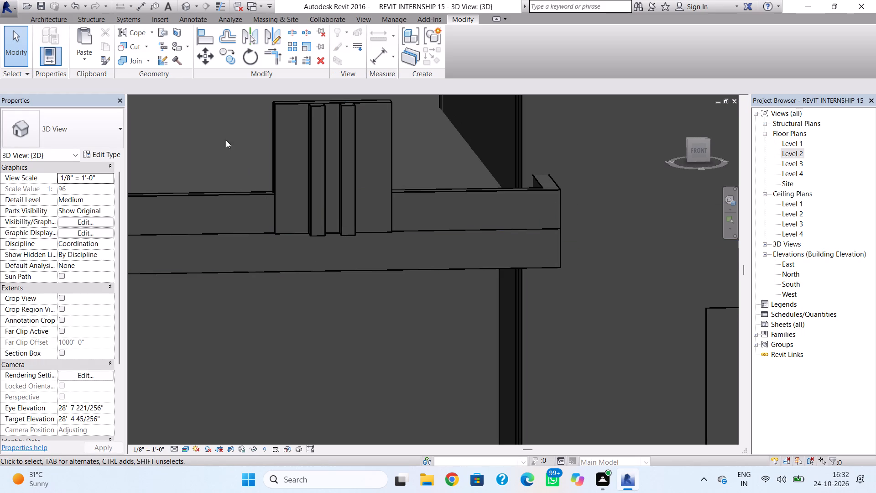
Start another in-place model in the Walls family category, accepting the suggested name Walls 4.
{"action": "left_click", "coordinate": [45, 22]}
{"action": "left_click", "coordinate": [130, 61]}
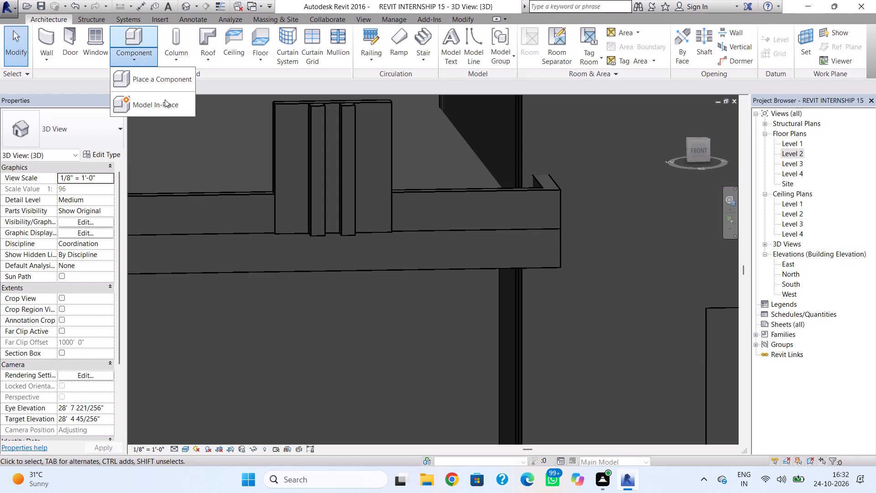
{"action": "left_click", "coordinate": [165, 100]}
{"action": "left_click_drag", "start_coordinate": [512, 177], "coordinate": [514, 179]}
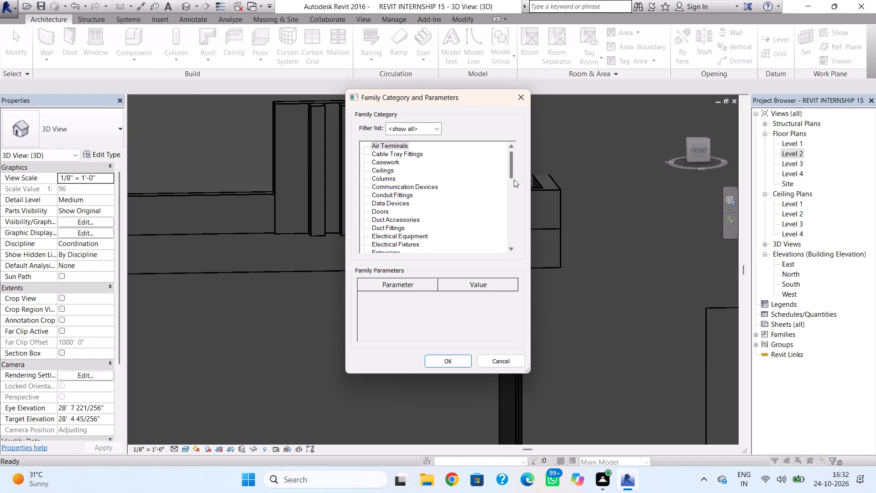
{"action": "left_click_drag", "start_coordinate": [514, 179], "coordinate": [506, 245]}
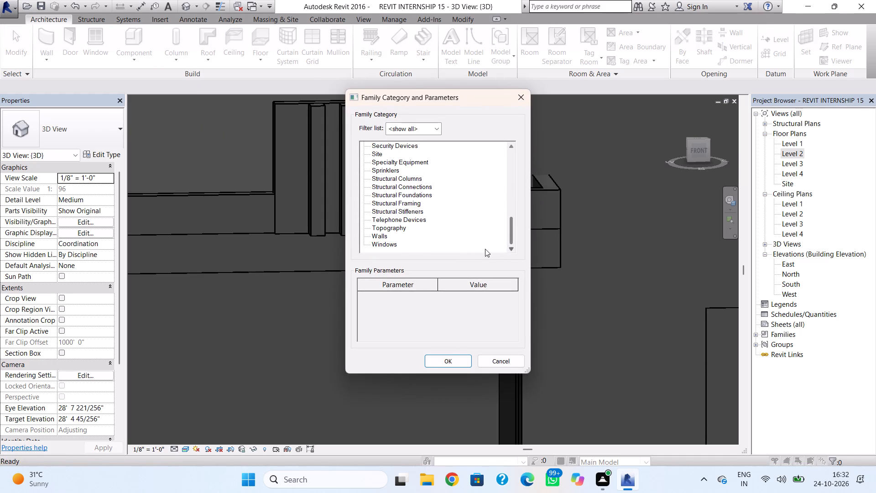
{"action": "left_click", "coordinate": [381, 234]}
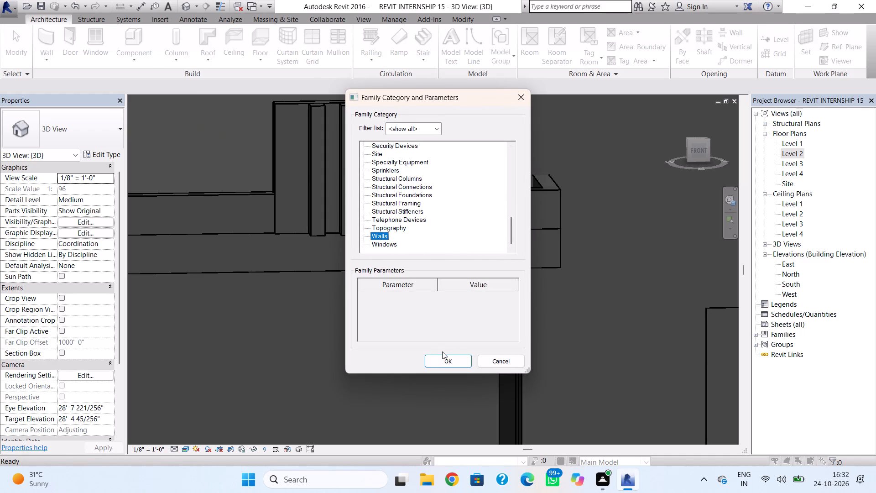
{"action": "left_click", "coordinate": [442, 352]}
{"action": "left_click", "coordinate": [442, 355]}
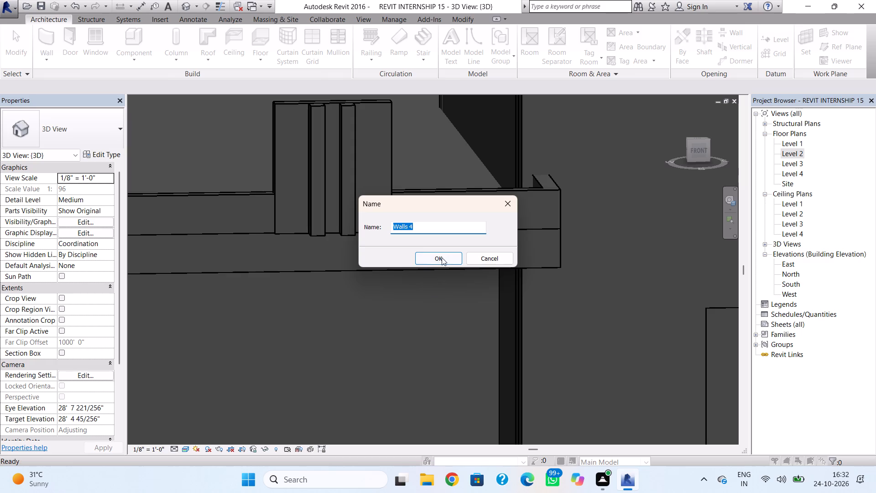
{"action": "left_click", "coordinate": [442, 257]}
Set the work plane by picking the front face of the roof edge band below the parapet block.
{"action": "scroll", "coordinate": [379, 189], "scroll_direction": "down", "scroll_amount": 2}
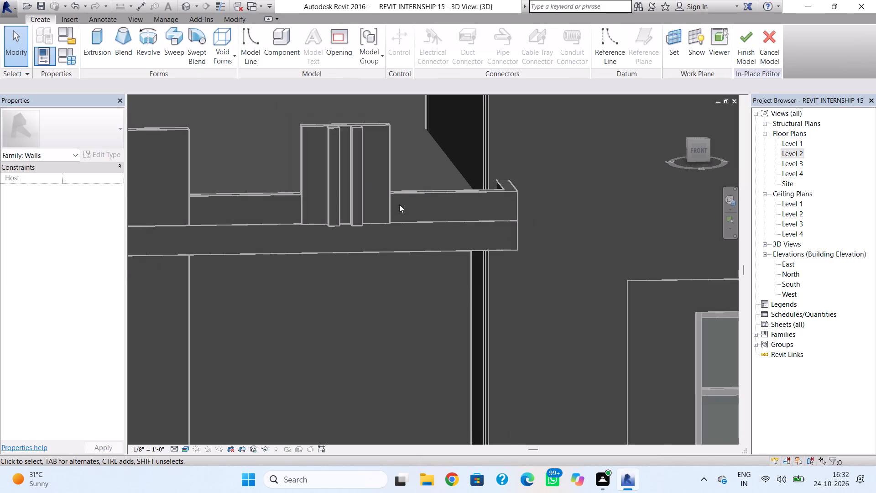
{"action": "middle_click_drag", "start_coordinate": [399, 205], "coordinate": [475, 199]}
{"action": "left_click", "coordinate": [663, 42]}
{"action": "left_click", "coordinate": [668, 41]}
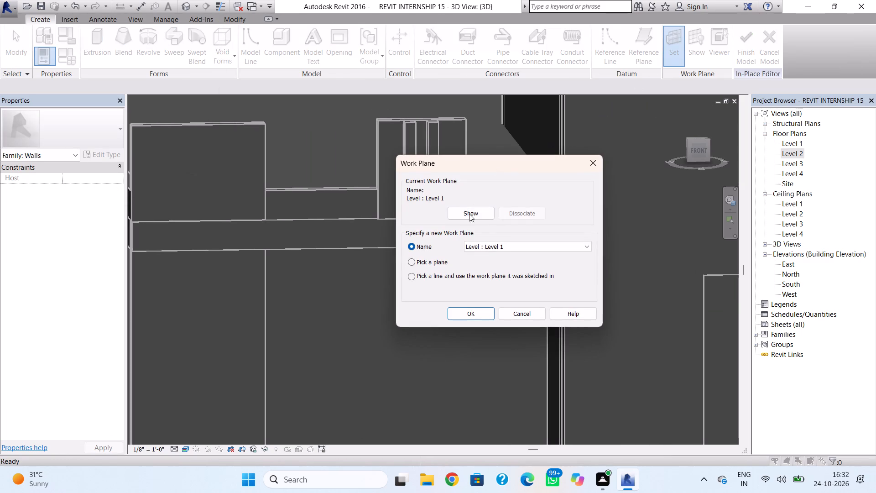
{"action": "left_click", "coordinate": [411, 261]}
{"action": "left_click", "coordinate": [454, 307]}
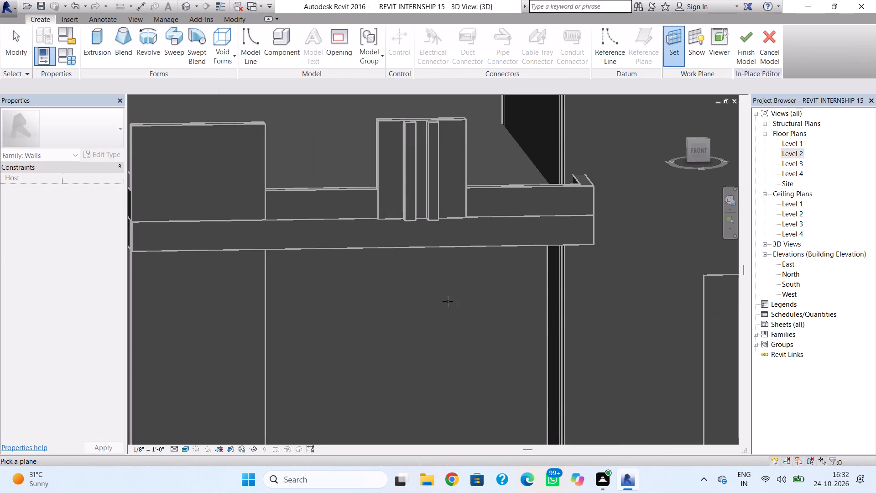
{"action": "left_click", "coordinate": [394, 244]}
Start an extrusion and sketch a circle about 2' 1" in circumference on the roof edge band, beside the block with strips.
{"action": "left_click", "coordinate": [104, 41]}
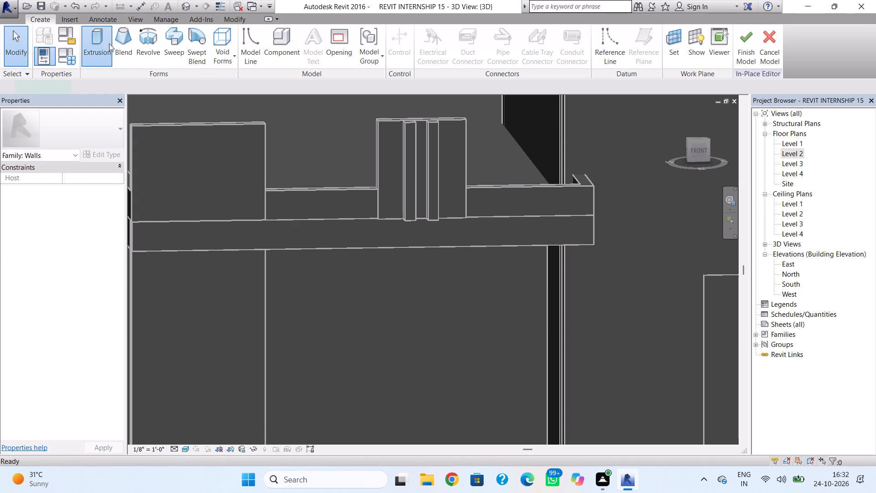
{"action": "left_click", "coordinate": [468, 31]}
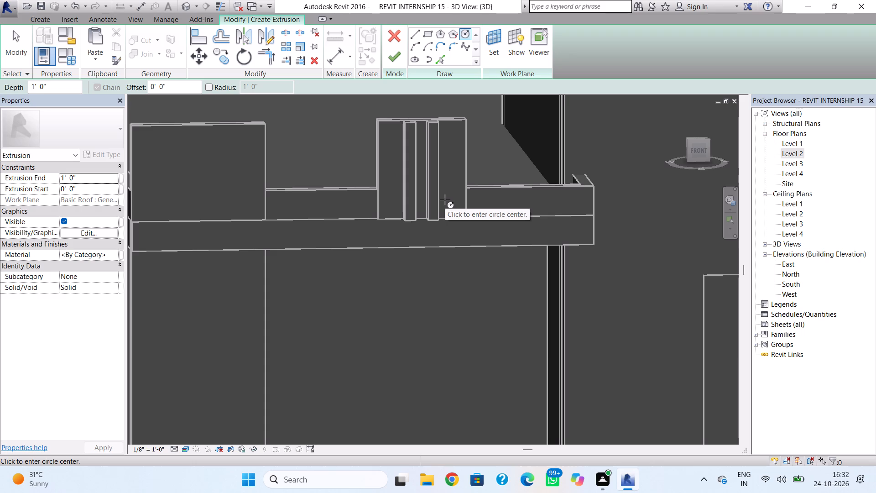
{"action": "left_click", "coordinate": [366, 231]}
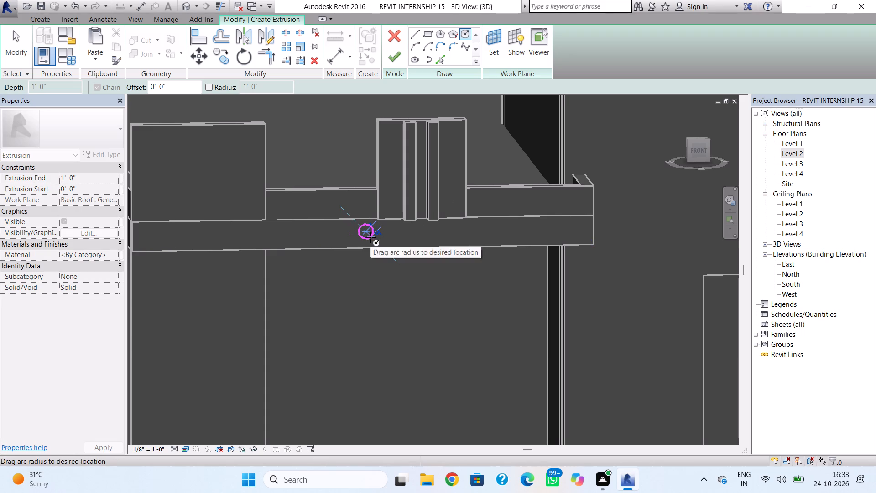
{"action": "left_click", "coordinate": [372, 239]}
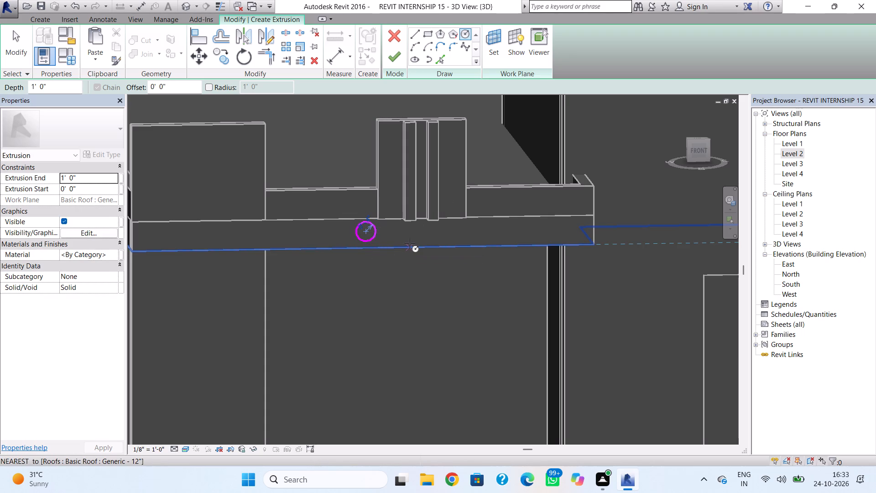
{"action": "key", "text": "Escape"}
{"action": "key", "text": "Escape"}
Copy the sketched circle four times into a roughly even row below the block with strips, and finish the extrusion at 1' 0" depth.
{"action": "left_click_drag", "start_coordinate": [391, 226], "coordinate": [356, 238]}
{"action": "right_click_drag", "start_coordinate": [445, 249], "coordinate": [430, 228], "text": "shift"}
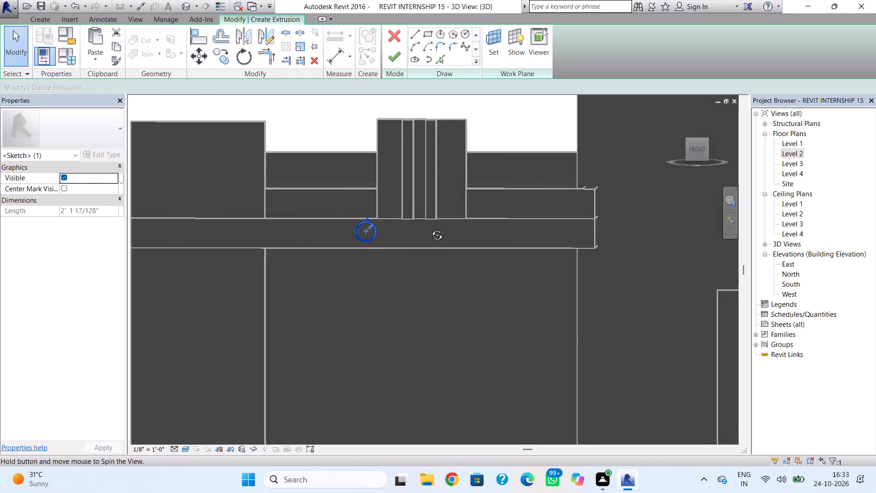
{"action": "right_click_drag", "start_coordinate": [430, 228], "coordinate": [435, 220], "text": "shift"}
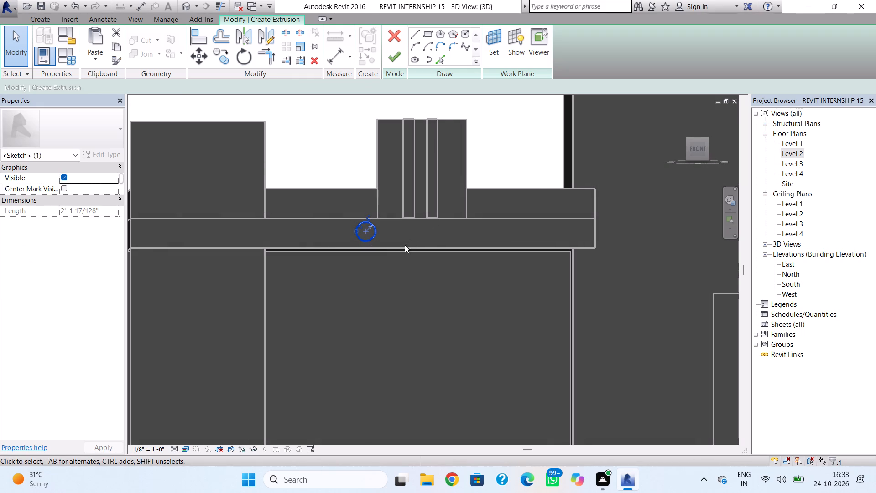
{"action": "key", "text": "ctrl+c"}
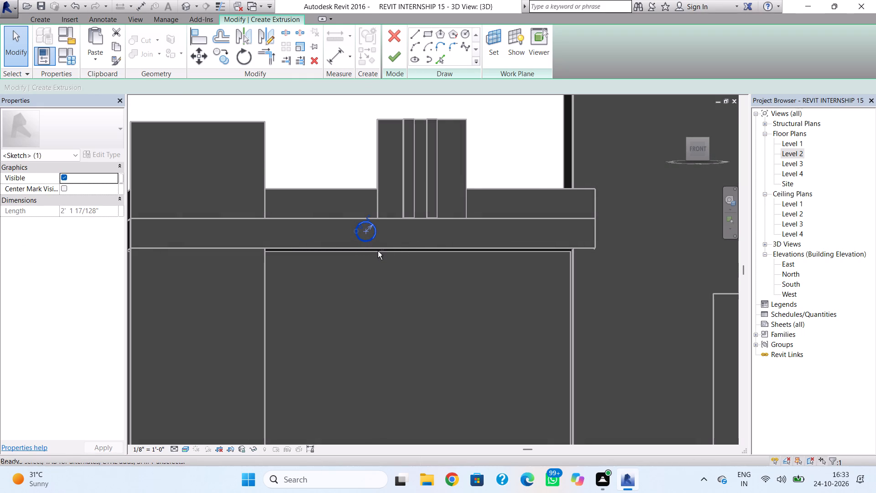
{"action": "key", "text": "ctrl+v"}
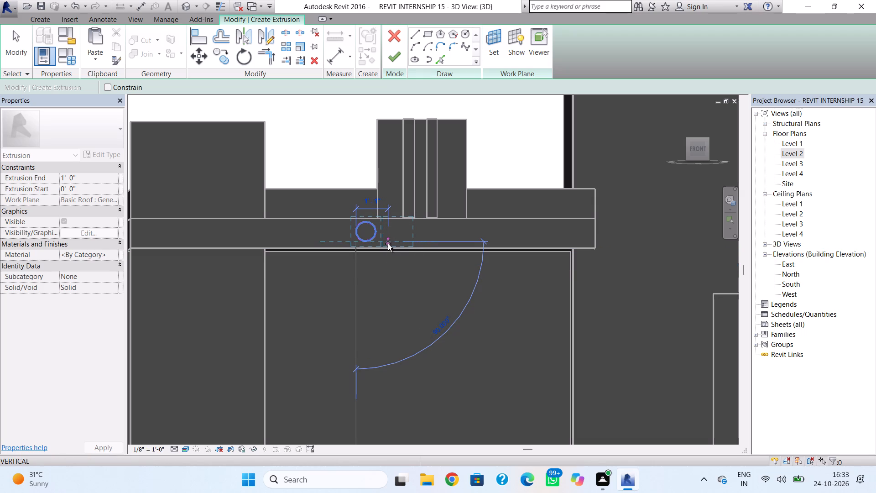
{"action": "left_click", "coordinate": [385, 242]}
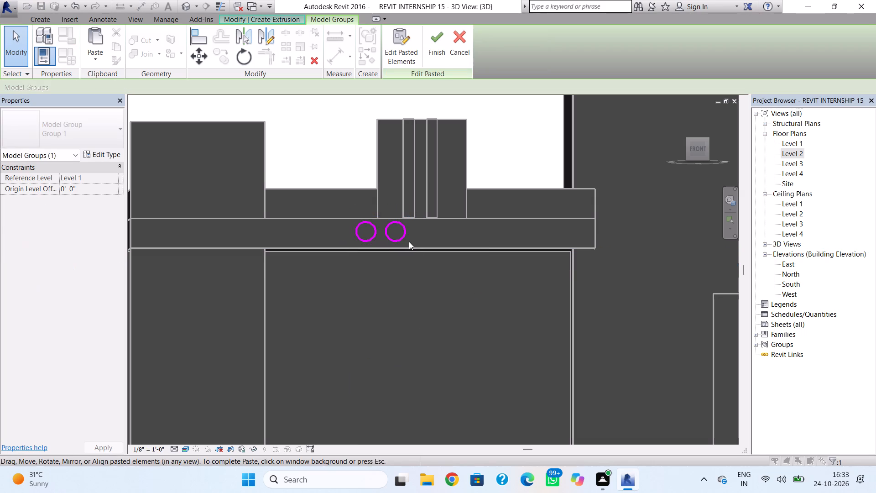
{"action": "key", "text": "ctrl+v"}
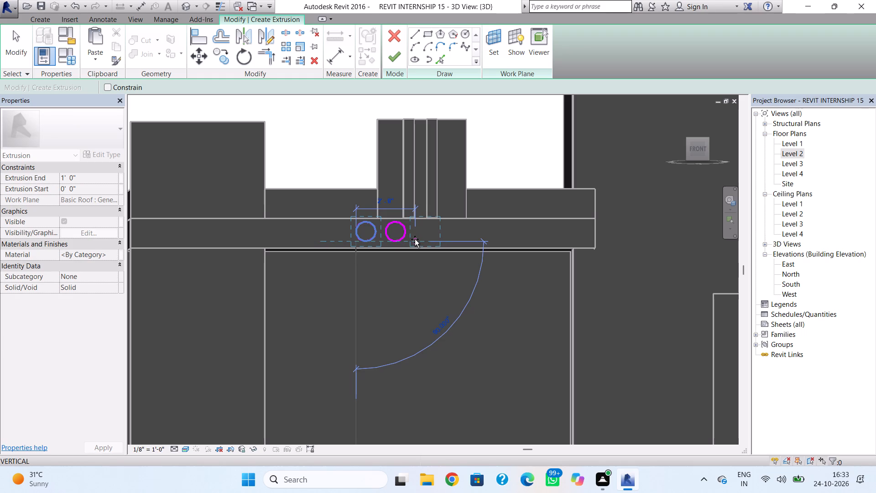
{"action": "left_click", "coordinate": [415, 239]}
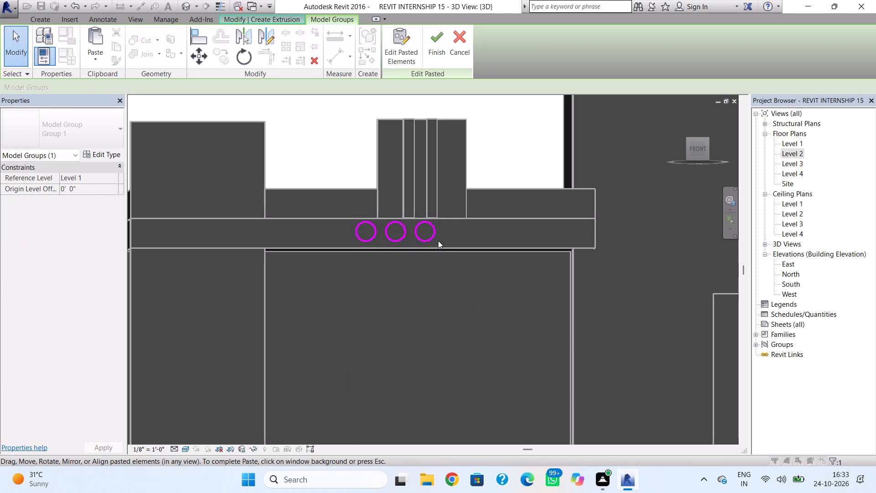
{"action": "key", "text": "ctrl+v"}
{"action": "left_click", "coordinate": [447, 240]}
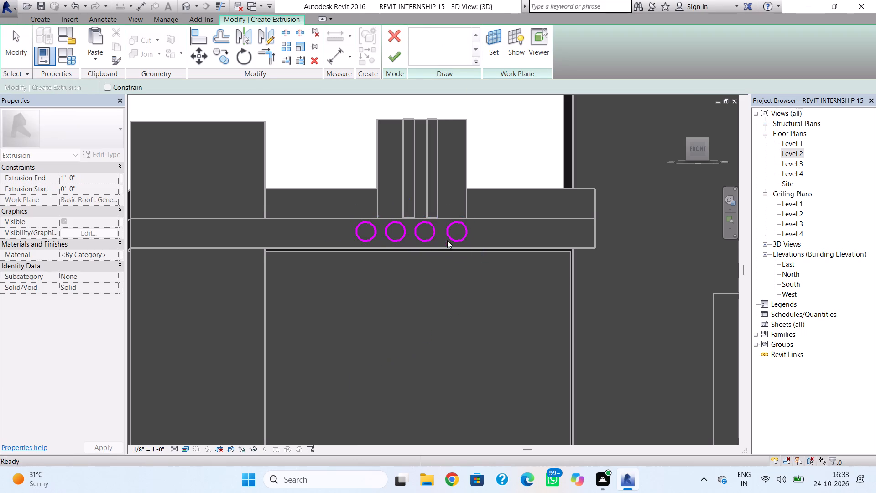
{"action": "key", "text": "ctrl+v"}
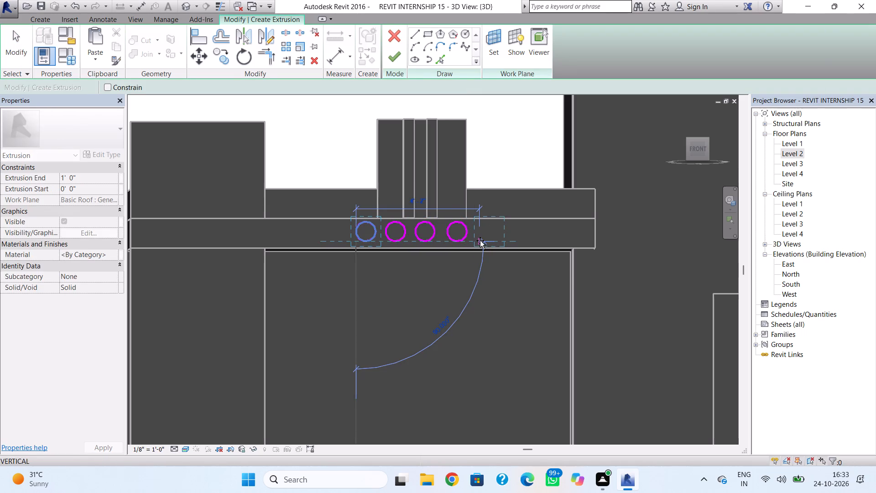
{"action": "left_click", "coordinate": [480, 241]}
{"action": "left_click", "coordinate": [443, 34]}
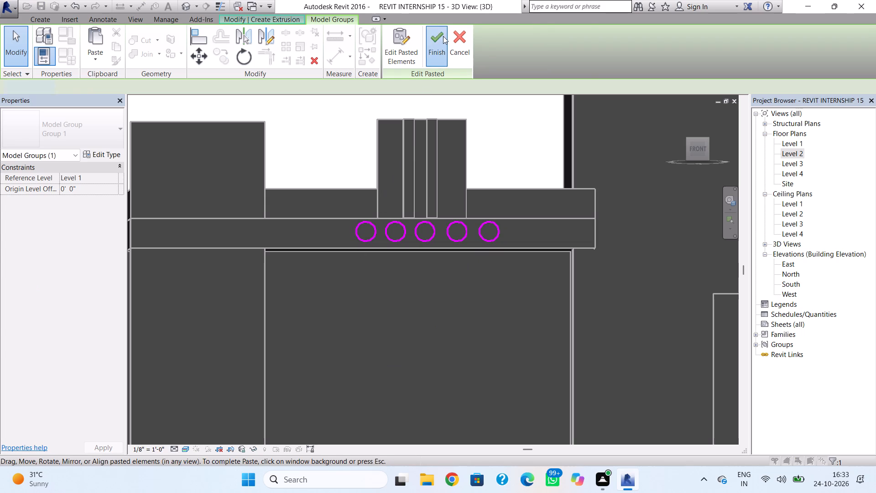
{"action": "left_click", "coordinate": [396, 64]}
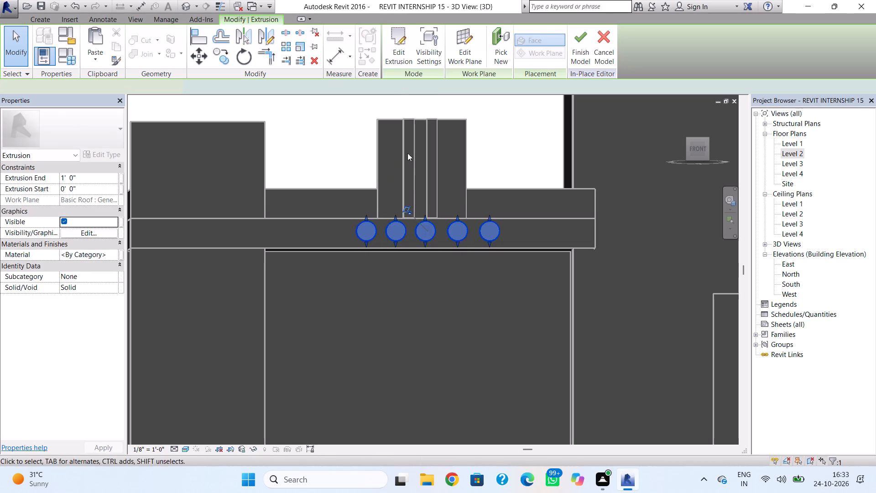
Pull the front face of the five-circle extrusion back toward the roof edge band to make it shallower.
{"action": "right_click_drag", "start_coordinate": [424, 260], "coordinate": [523, 328], "text": "shift"}
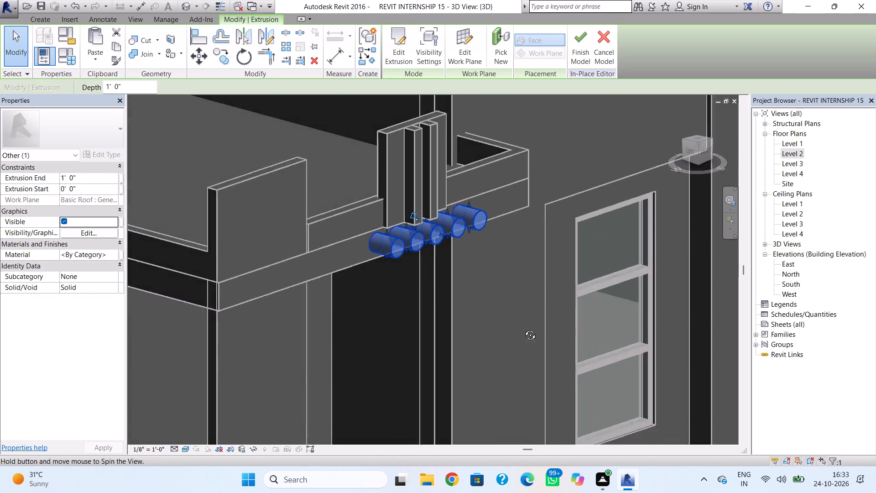
{"action": "right_click_drag", "start_coordinate": [523, 328], "coordinate": [474, 367], "text": "shift"}
{"action": "left_click_drag", "start_coordinate": [440, 240], "coordinate": [436, 231]}
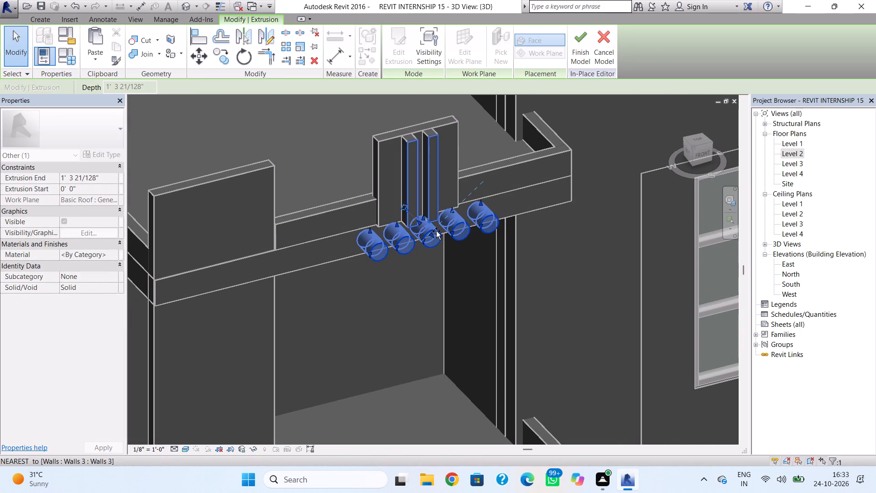
{"action": "left_click_drag", "start_coordinate": [436, 231], "coordinate": [434, 228]}
{"action": "left_click", "coordinate": [435, 270]}
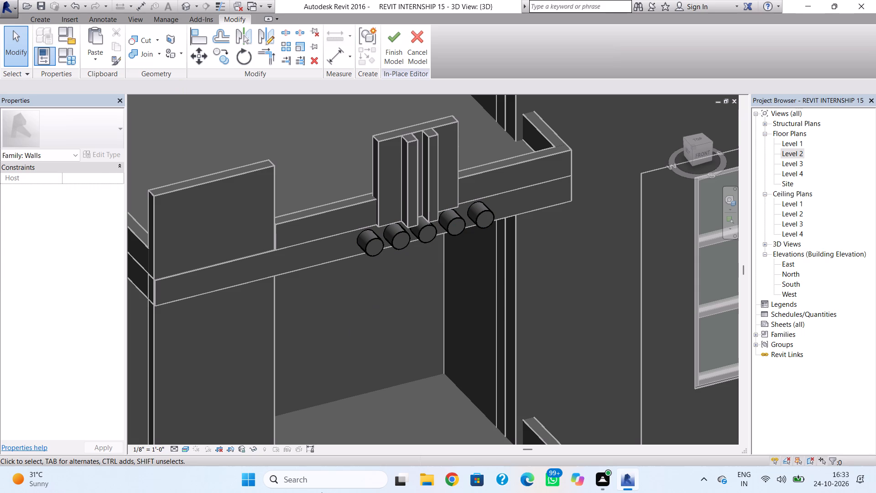
Begin setting a new work plane for the in-place model using the Pick a plane option.
{"action": "scroll", "coordinate": [353, 475], "scroll_direction": "down", "scroll_amount": 4}
{"action": "scroll", "coordinate": [408, 386], "scroll_direction": "down", "scroll_amount": 5}
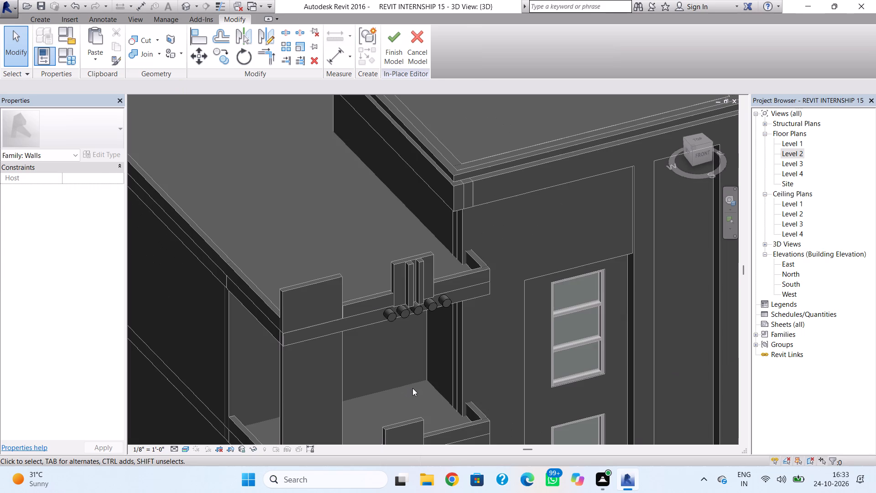
{"action": "middle_click_drag", "start_coordinate": [479, 398], "coordinate": [454, 304]}
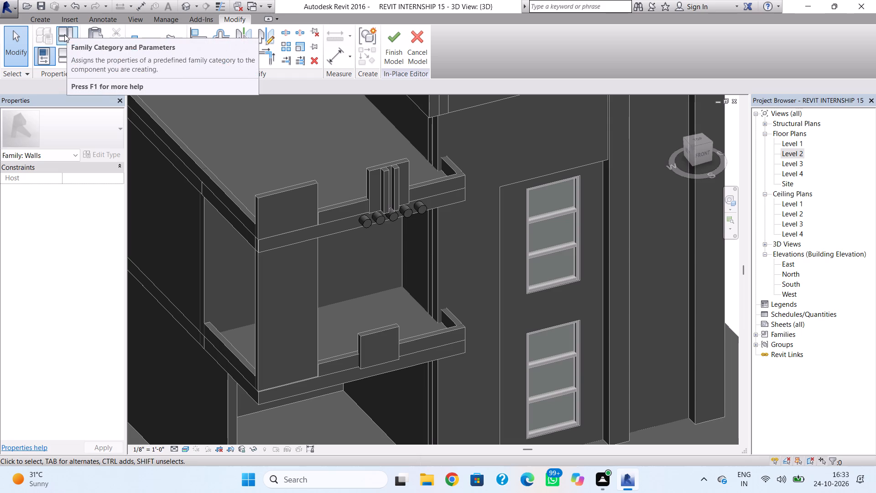
{"action": "left_click", "coordinate": [44, 22]}
{"action": "left_click", "coordinate": [675, 48]}
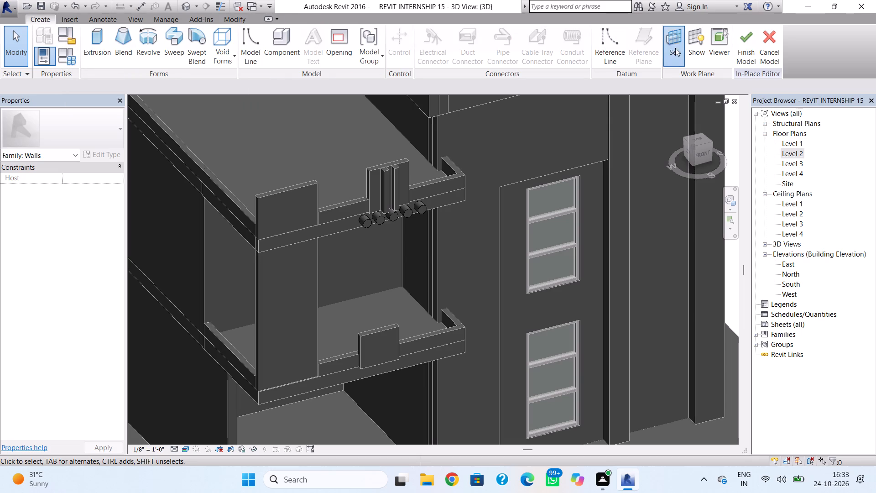
{"action": "left_click", "coordinate": [412, 262]}
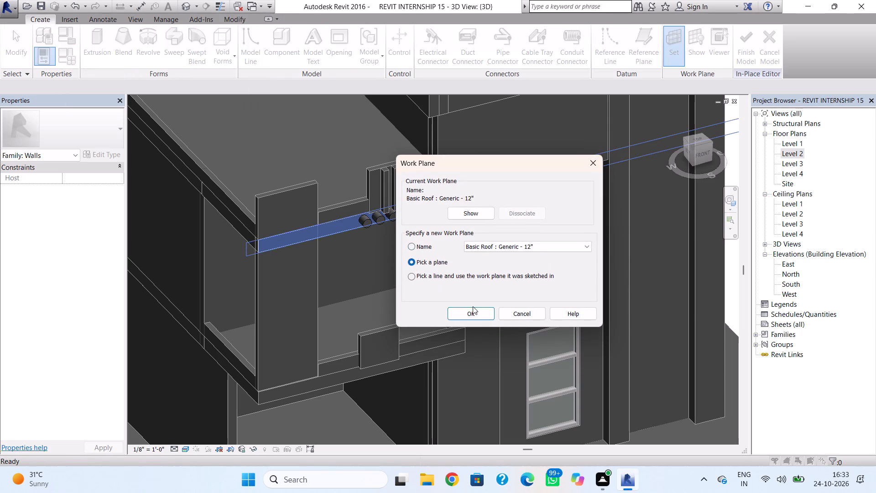
{"action": "left_click", "coordinate": [479, 313]}
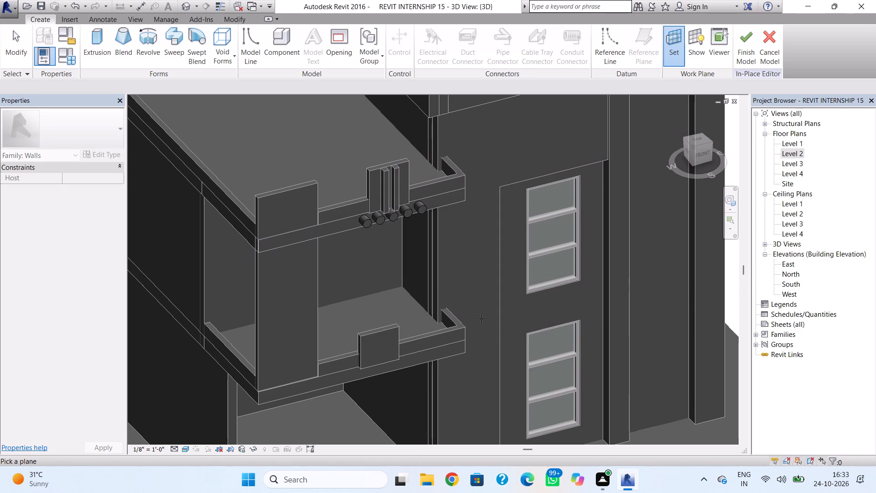
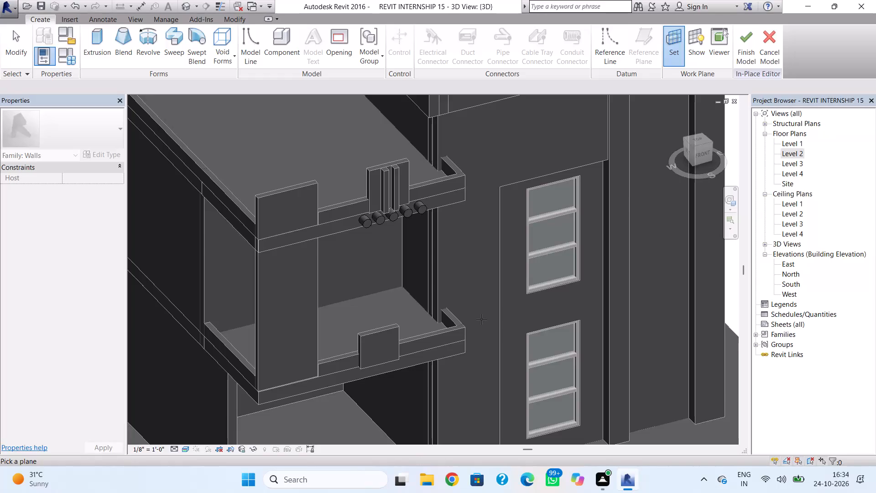
Pick the front face of the lower roof edge band as the in-place model's work plane.
{"action": "left_click", "coordinate": [459, 350]}
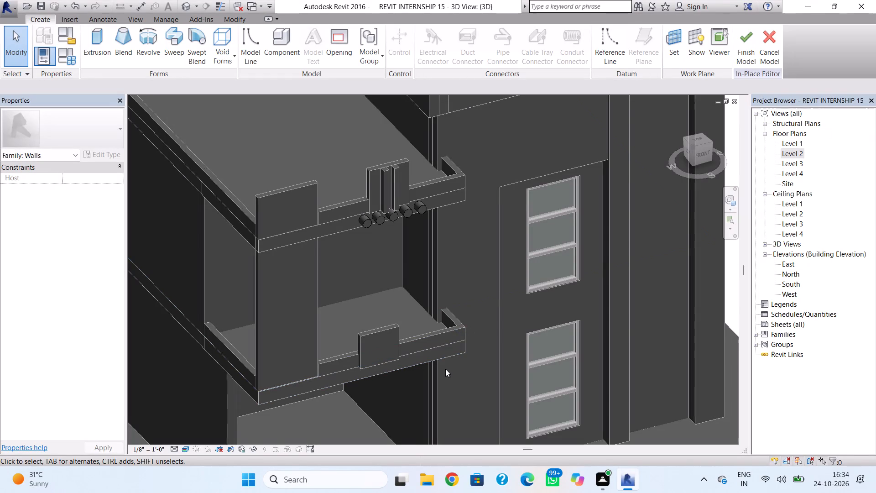
Start an extrusion and sketch a circle about 2' 1" in circumference on the lower edge band, below the plain block's corner.
{"action": "left_click", "coordinate": [102, 46]}
{"action": "left_click", "coordinate": [464, 36]}
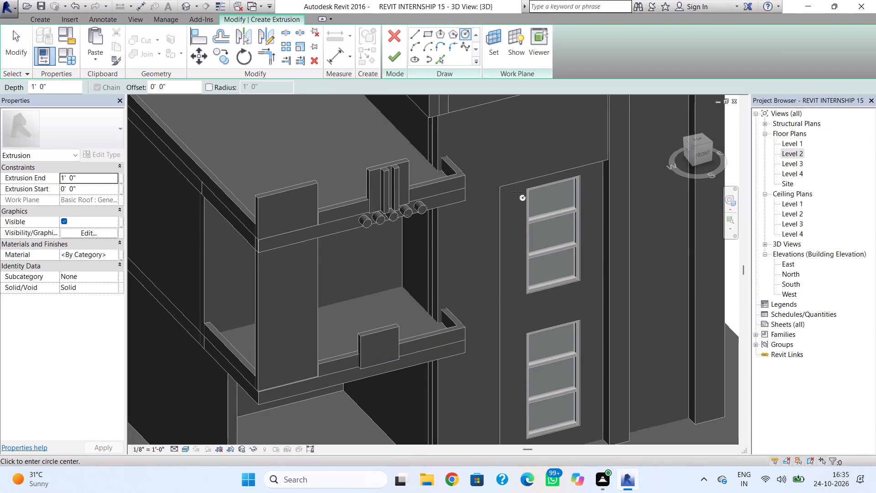
{"action": "right_click_drag", "start_coordinate": [496, 259], "coordinate": [449, 175], "text": "shift"}
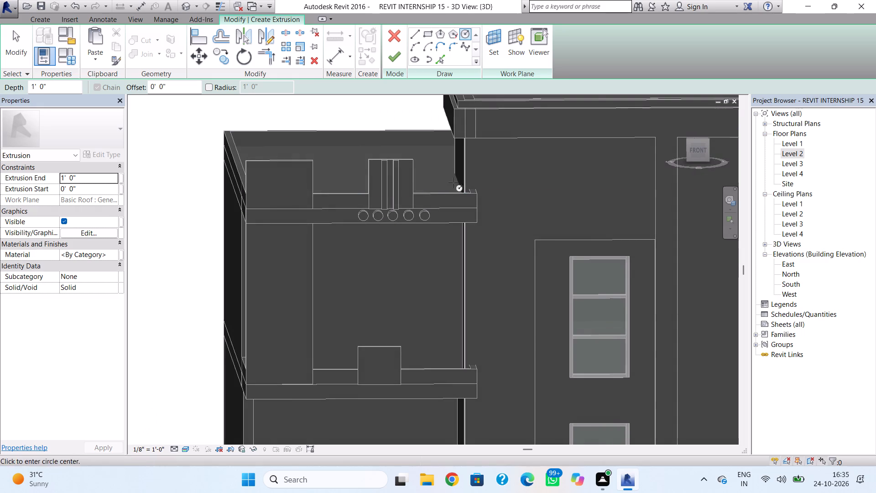
{"action": "scroll", "coordinate": [444, 235], "scroll_direction": "down", "scroll_amount": 2}
{"action": "middle_click_drag", "start_coordinate": [450, 240], "coordinate": [460, 211]}
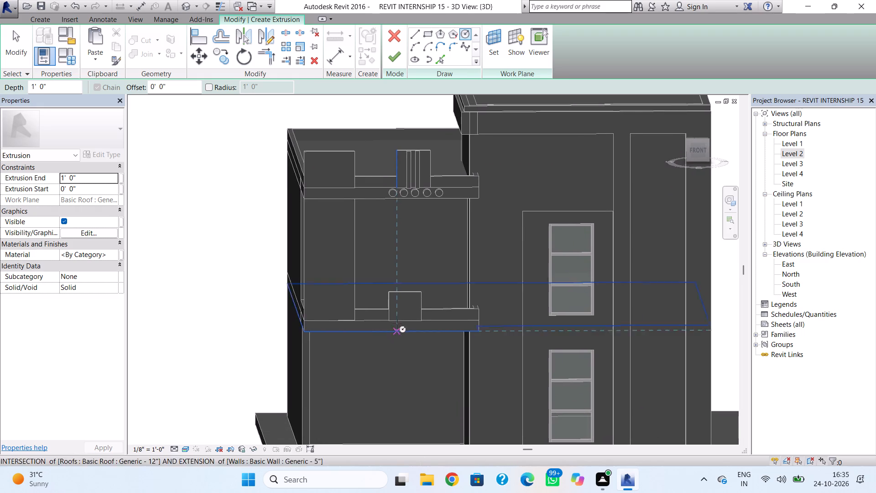
{"action": "middle_click_drag", "start_coordinate": [395, 311], "coordinate": [393, 279], "text": "shift"}
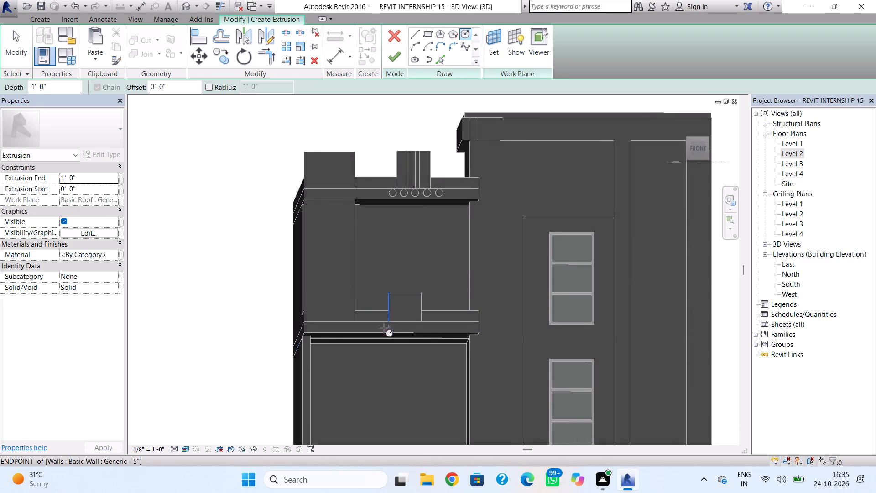
{"action": "scroll", "coordinate": [382, 338], "scroll_direction": "up", "scroll_amount": 1, "text": "shift"}
{"action": "right_click_drag", "start_coordinate": [412, 350], "coordinate": [408, 360], "text": "shift"}
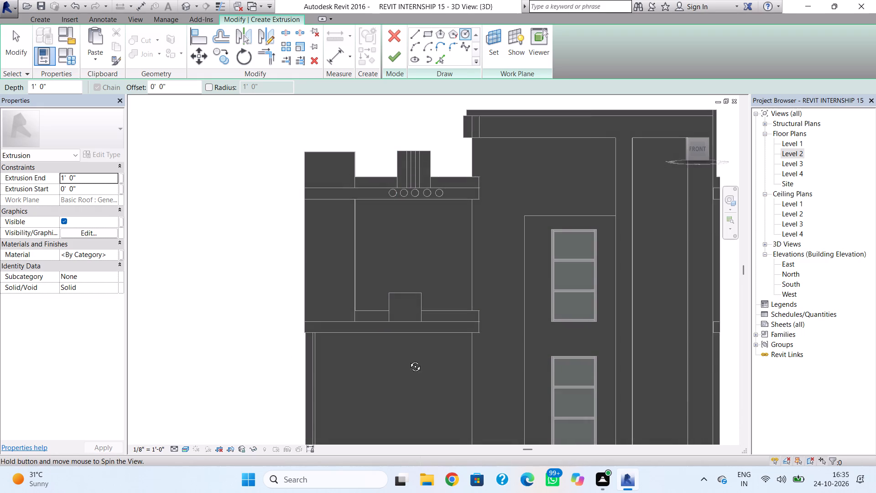
{"action": "right_click_drag", "start_coordinate": [408, 360], "coordinate": [409, 359], "text": "shift"}
{"action": "left_click", "coordinate": [390, 328]}
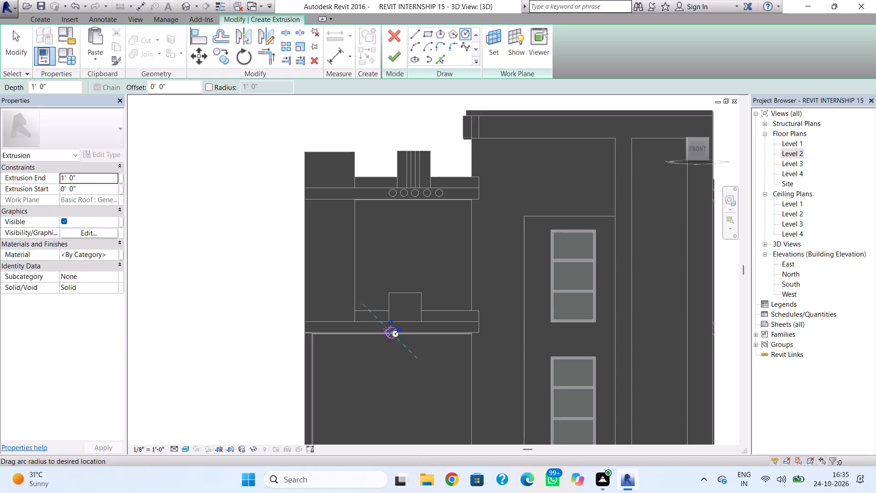
{"action": "key", "text": "Escape"}
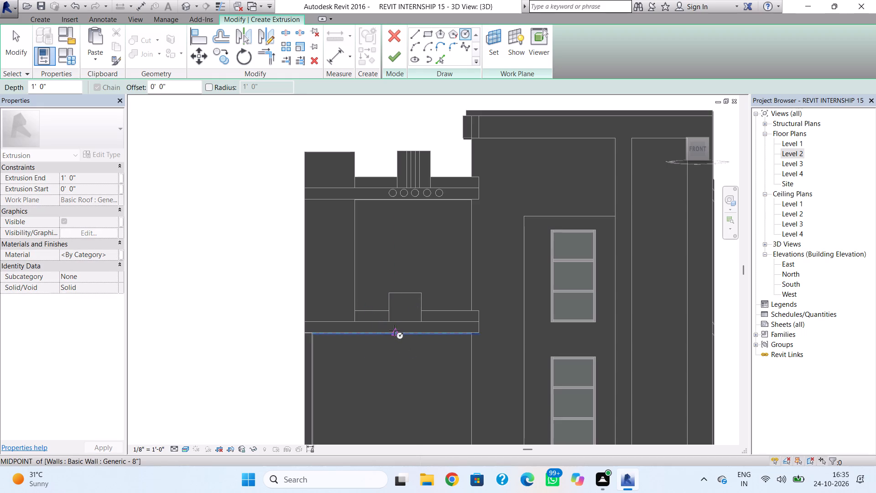
{"action": "scroll", "coordinate": [394, 332], "scroll_direction": "down", "scroll_amount": 4}
{"action": "scroll", "coordinate": [396, 331], "scroll_direction": "up", "scroll_amount": 8}
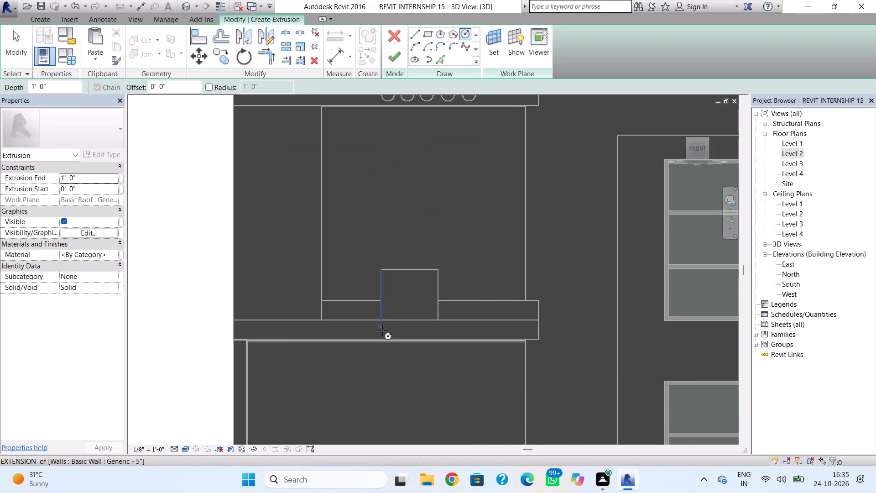
{"action": "scroll", "coordinate": [382, 331], "scroll_direction": "up", "scroll_amount": 7}
{"action": "left_click", "coordinate": [381, 330]}
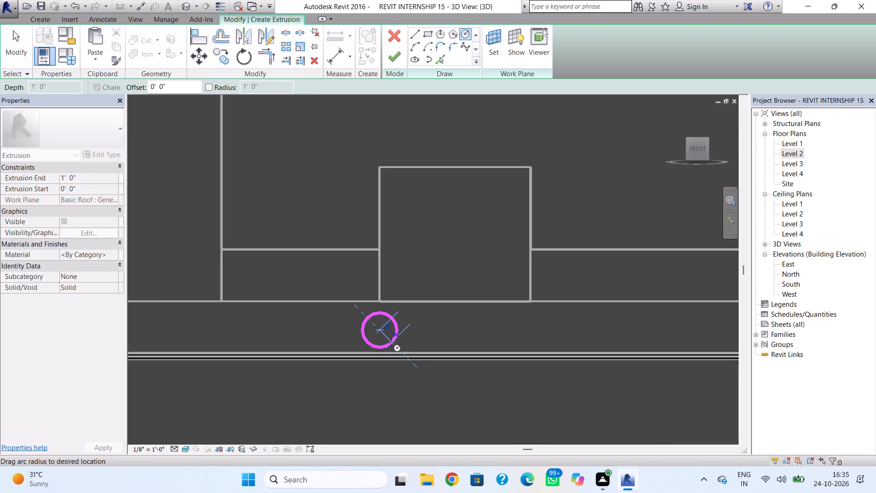
{"action": "left_click", "coordinate": [391, 342]}
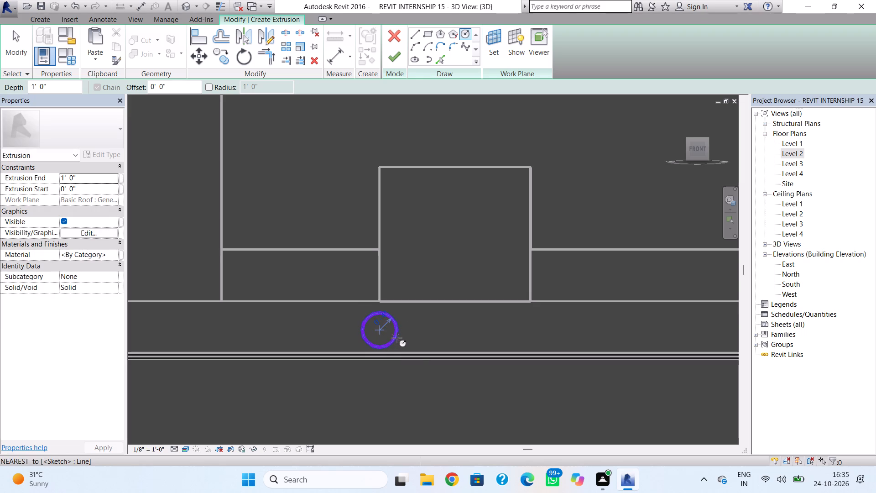
{"action": "key", "text": "Escape"}
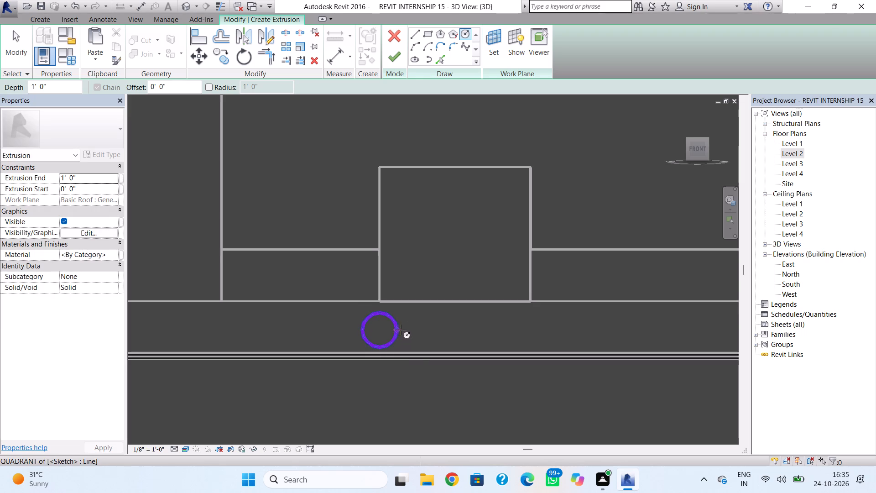
{"action": "key", "text": "Escape"}
Copy the sketched circle four times into a roughly even row below the plain block, and finish the extrusion at 1' 0" depth.
{"action": "left_click", "coordinate": [400, 330]}
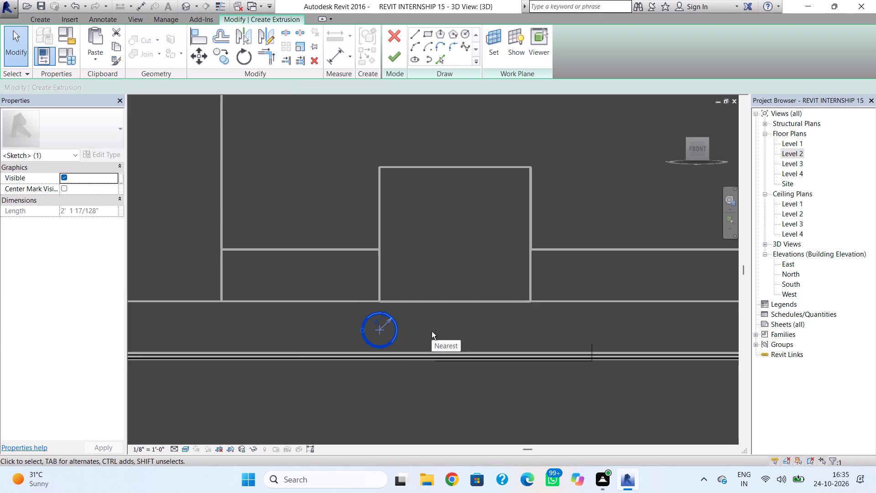
{"action": "key", "text": "ctrl+c"}
{"action": "key", "text": "ctrl+v"}
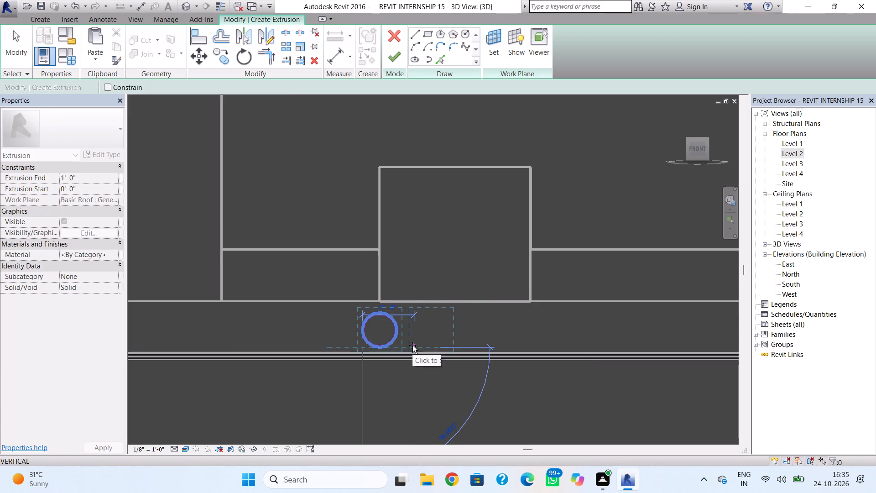
{"action": "left_click", "coordinate": [412, 346], "text": "ctrl"}
{"action": "key", "text": "ctrl+v"}
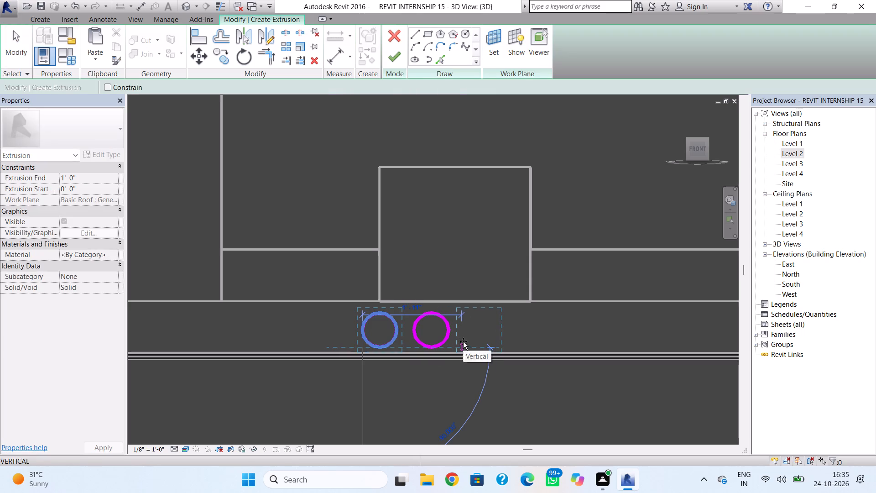
{"action": "left_click", "coordinate": [464, 341], "text": "ctrl"}
{"action": "key", "text": "ctrl+v"}
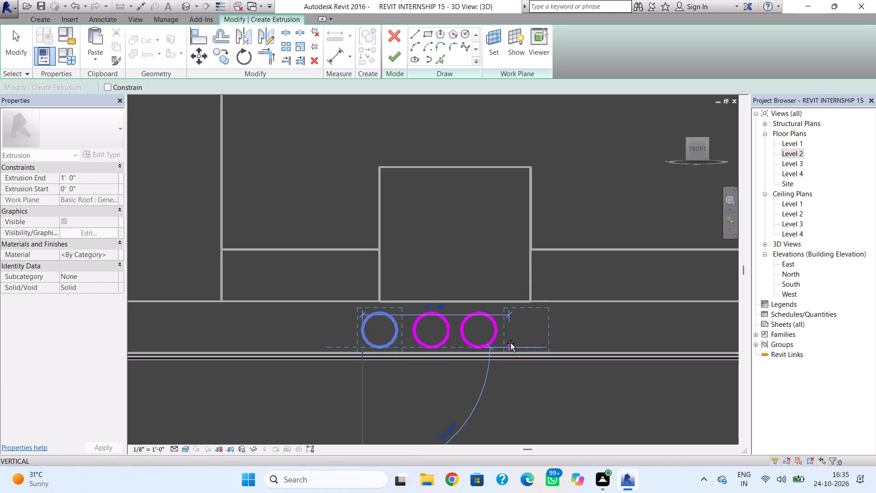
{"action": "left_click", "coordinate": [511, 343], "text": "ctrl"}
{"action": "key", "text": "ctrl+v"}
{"action": "left_click", "coordinate": [556, 344], "text": "ctrl"}
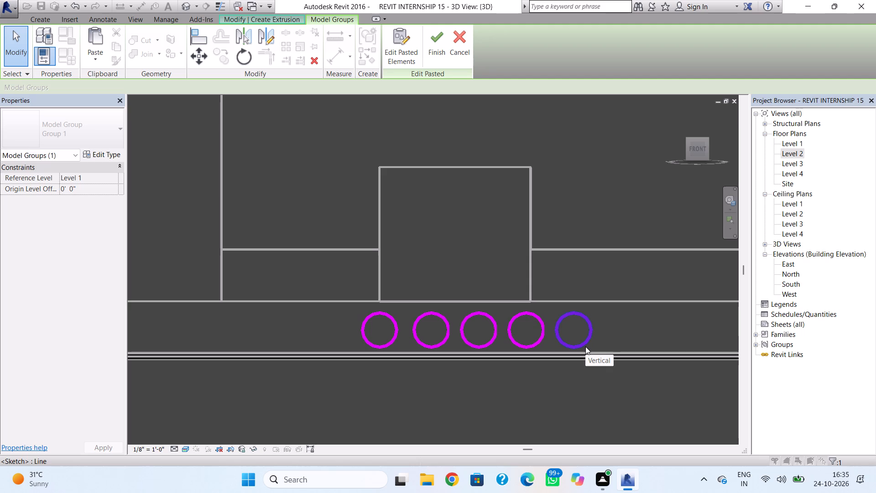
{"action": "key", "text": "Escape"}
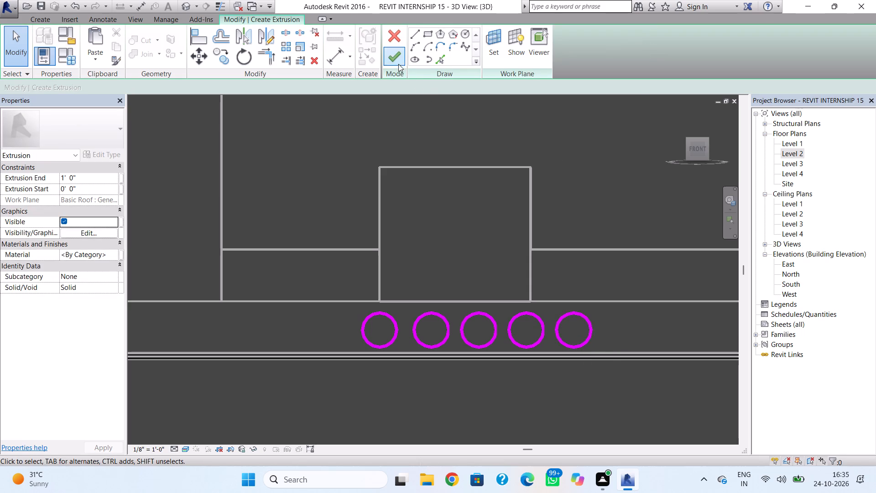
{"action": "left_click", "coordinate": [397, 62]}
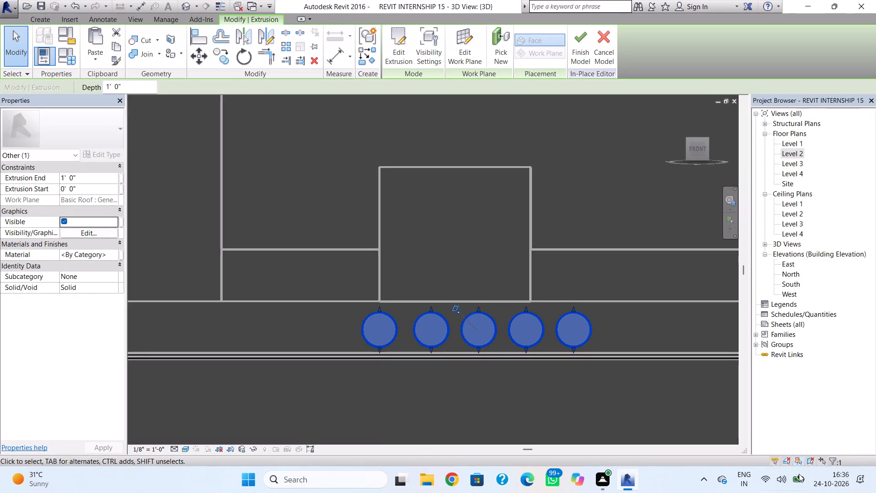
Pull the front face of the lower five-circle extrusion back toward the edge band to make it shallower.
{"action": "right_click_drag", "start_coordinate": [412, 371], "coordinate": [531, 428], "text": "shift"}
{"action": "scroll", "coordinate": [483, 341], "scroll_direction": "up", "scroll_amount": 4}
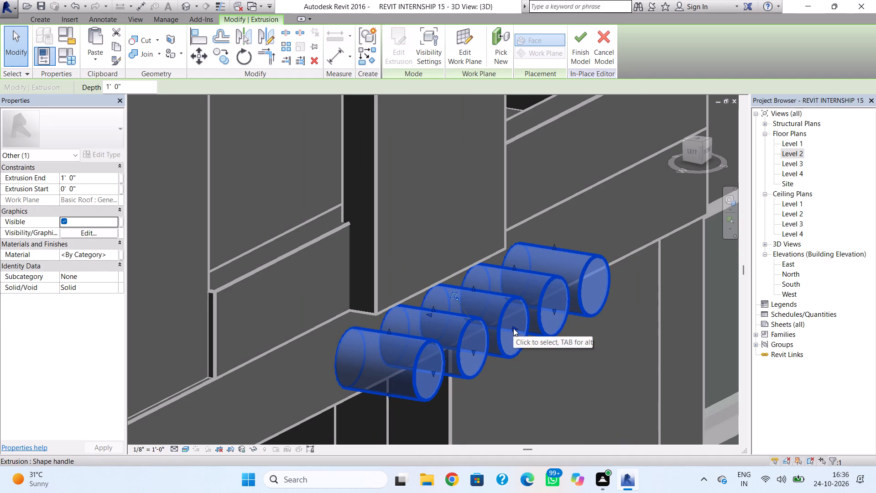
{"action": "left_click_drag", "start_coordinate": [513, 328], "coordinate": [487, 316]}
{"action": "left_click", "coordinate": [549, 352]}
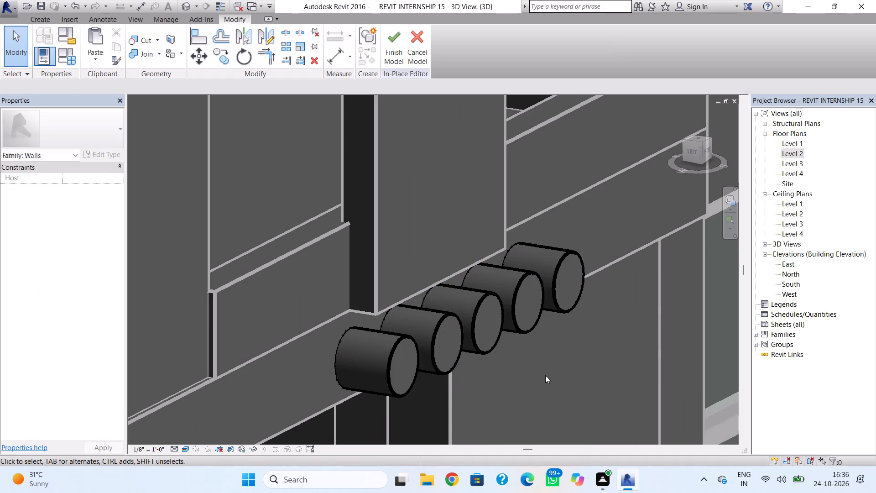
Finish the in-place wall model containing the facade strips and circle rows.
{"action": "scroll", "coordinate": [545, 378], "scroll_direction": "down", "scroll_amount": 8}
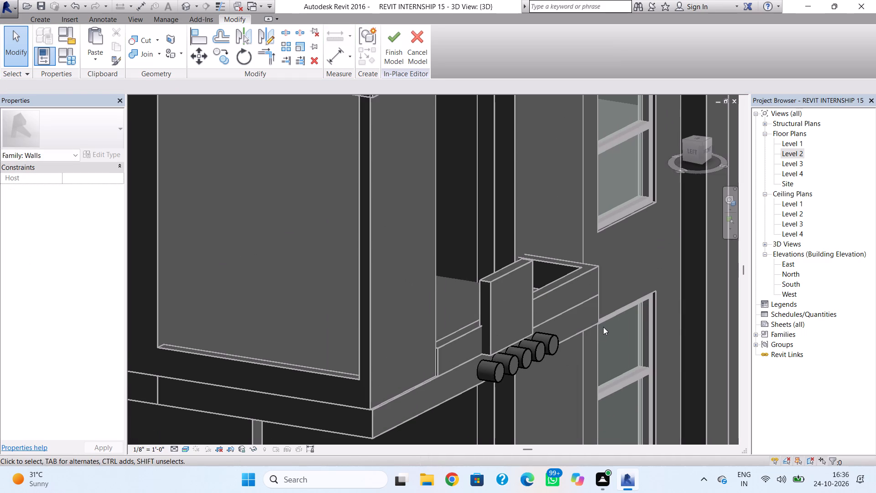
{"action": "right_click_drag", "start_coordinate": [603, 327], "coordinate": [552, 317], "text": "shift"}
{"action": "scroll", "coordinate": [552, 317], "scroll_direction": "down", "scroll_amount": 2}
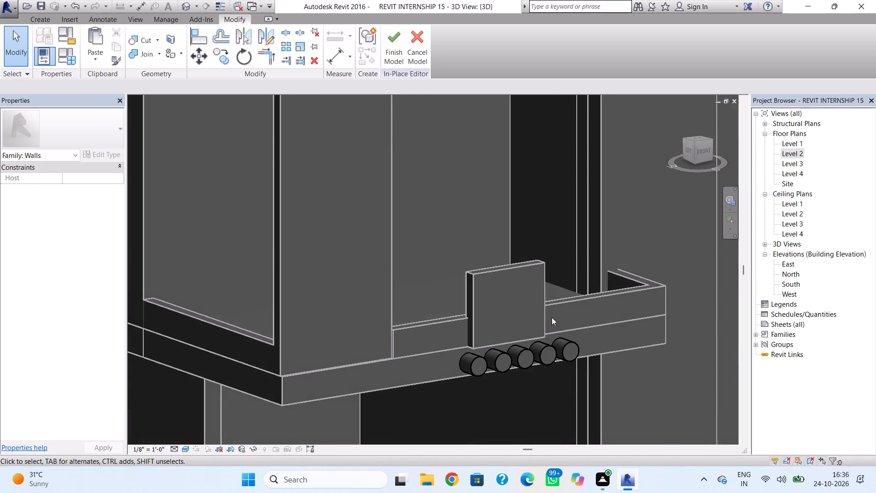
{"action": "scroll", "coordinate": [552, 317], "scroll_direction": "down", "scroll_amount": 3}
{"action": "right_click_drag", "start_coordinate": [565, 317], "coordinate": [515, 326], "text": "shift"}
{"action": "scroll", "coordinate": [515, 323], "scroll_direction": "down", "scroll_amount": 5}
{"action": "middle_click_drag", "start_coordinate": [515, 322], "coordinate": [509, 300]}
{"action": "scroll", "coordinate": [509, 300], "scroll_direction": "up", "scroll_amount": 1}
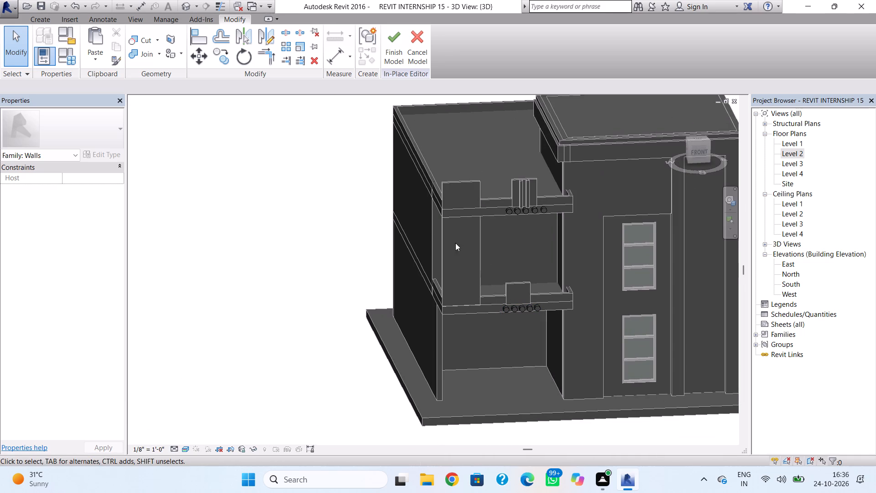
{"action": "left_click", "coordinate": [398, 35]}
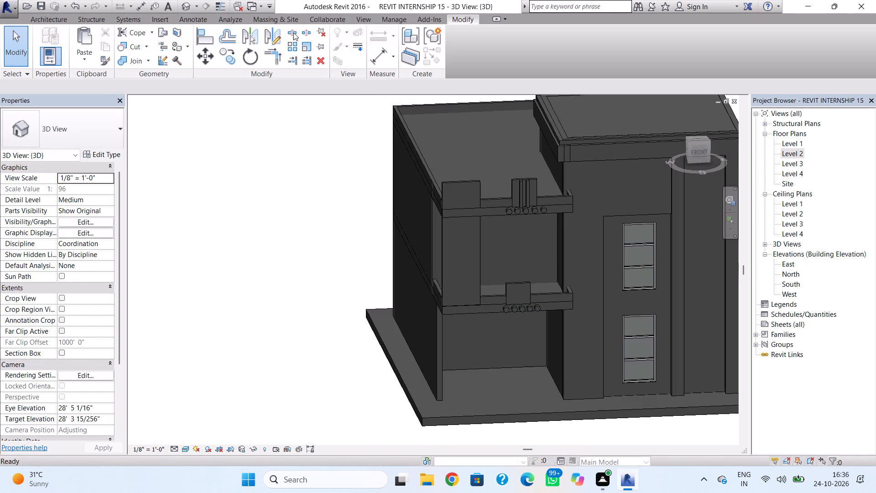
Place a Single-Flush 36" x 84" door in the upper balcony's back wall, near the projecting main facade.
{"action": "left_click", "coordinate": [40, 14]}
{"action": "left_click", "coordinate": [57, 21]}
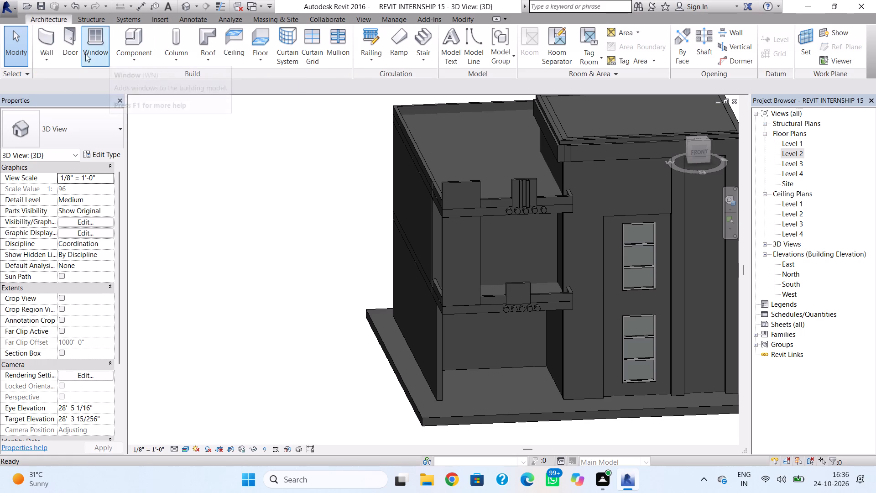
{"action": "left_click", "coordinate": [65, 45]}
{"action": "left_click", "coordinate": [412, 208]}
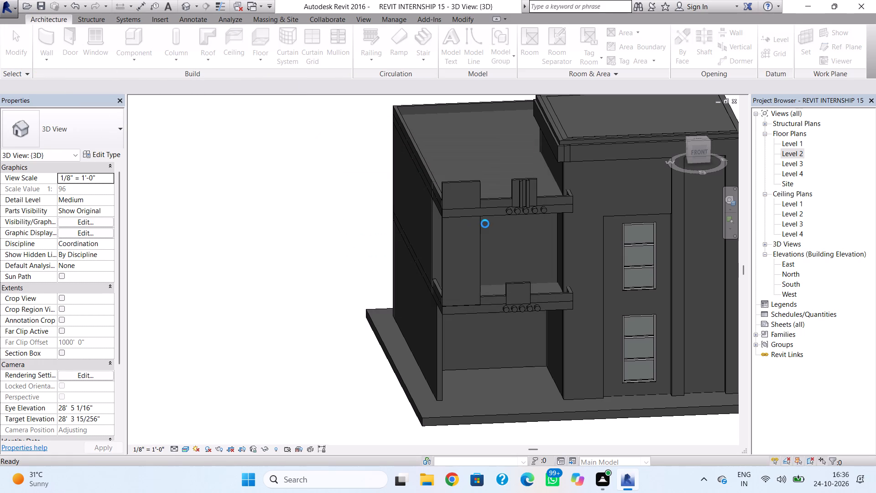
{"action": "right_click_drag", "start_coordinate": [489, 231], "coordinate": [437, 224], "text": "shift"}
{"action": "right_click_drag", "start_coordinate": [522, 251], "coordinate": [543, 250], "text": "shift"}
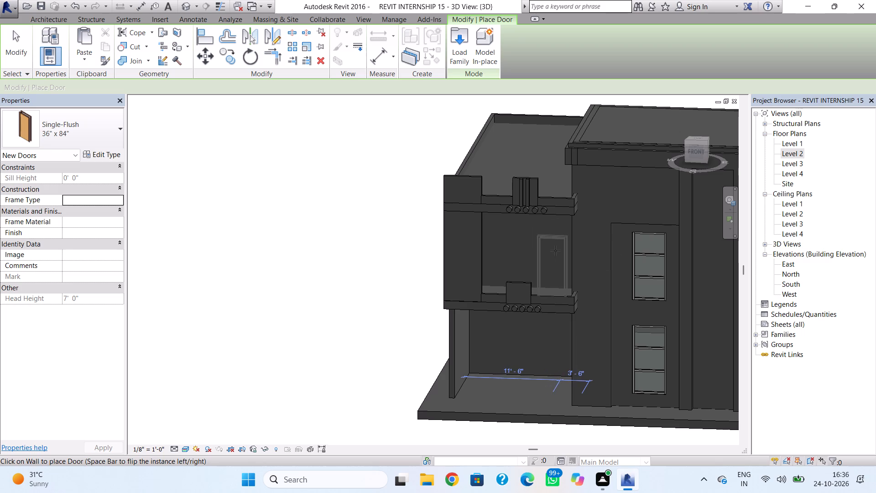
{"action": "left_click", "coordinate": [558, 251]}
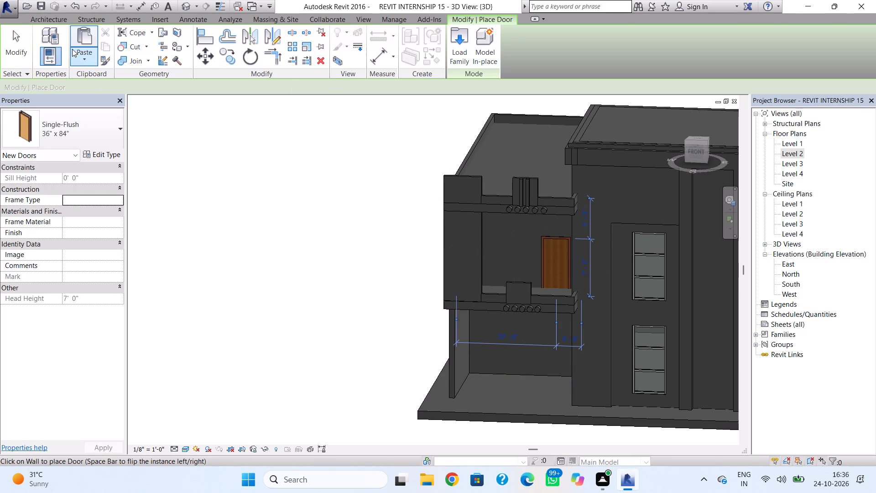
Start placing a window and load the Casement Dbl with Trim.0001 family from the US Imperial Windows folder.
{"action": "left_click", "coordinate": [54, 25]}
{"action": "left_click", "coordinate": [54, 23]}
{"action": "left_click", "coordinate": [92, 45]}
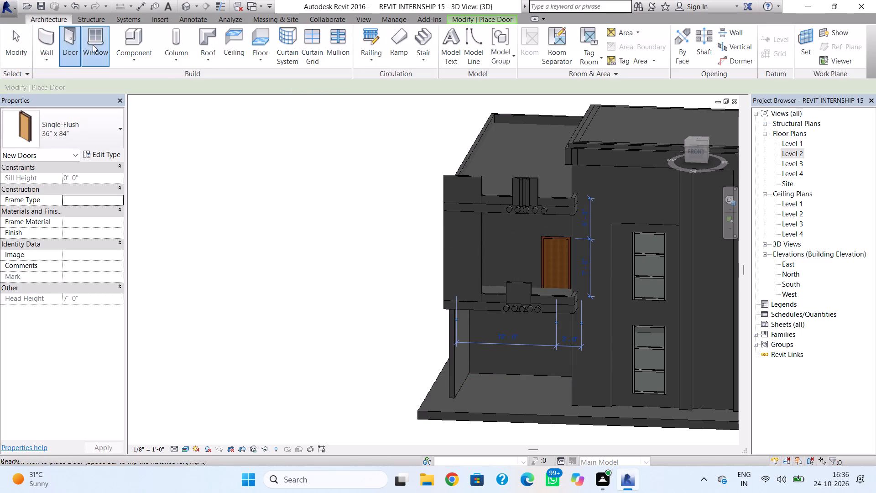
{"action": "left_click", "coordinate": [94, 119]}
{"action": "scroll", "coordinate": [78, 204], "scroll_direction": "up", "scroll_amount": 3}
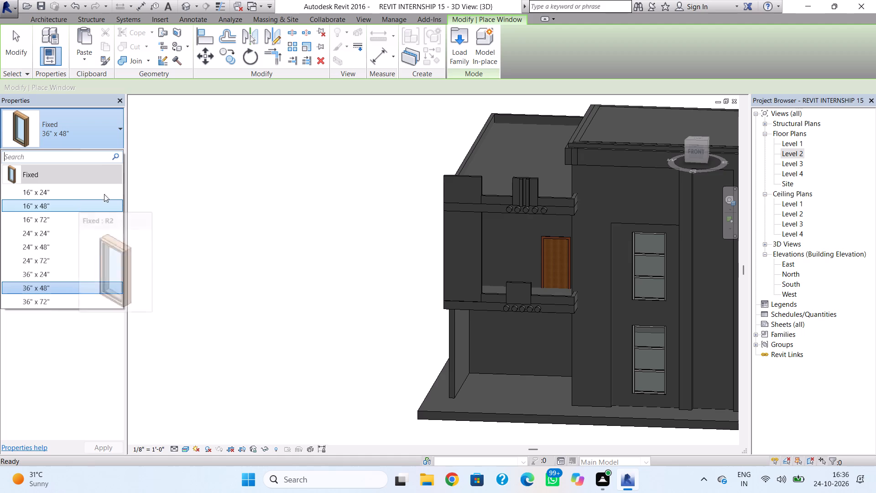
{"action": "left_click", "coordinate": [457, 46]}
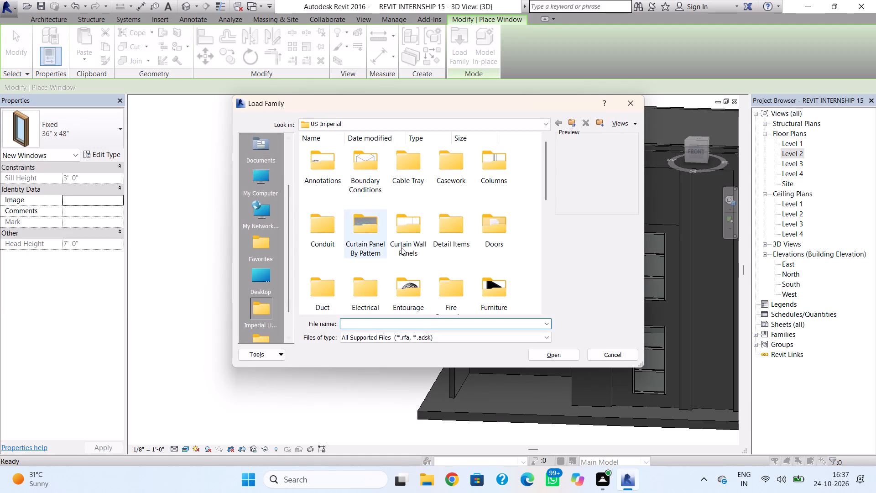
{"action": "scroll", "coordinate": [476, 258], "scroll_direction": "down", "scroll_amount": 5}
{"action": "double_click", "coordinate": [409, 292]}
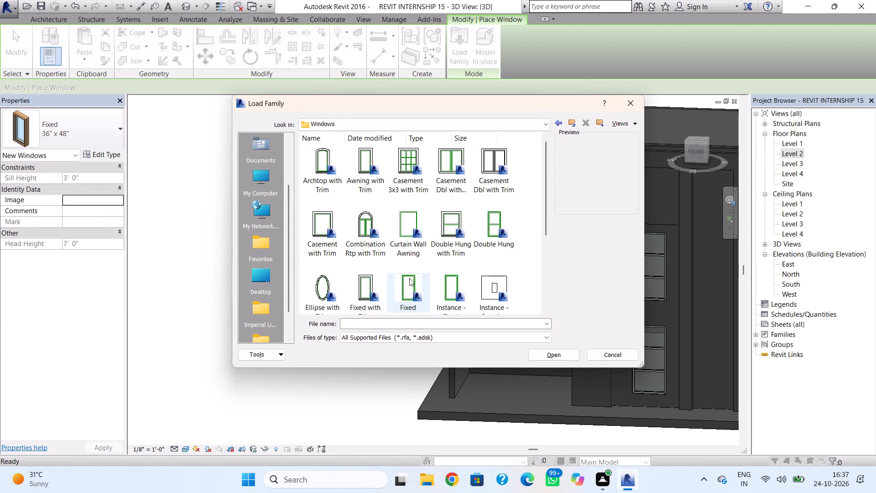
{"action": "left_click", "coordinate": [457, 169]}
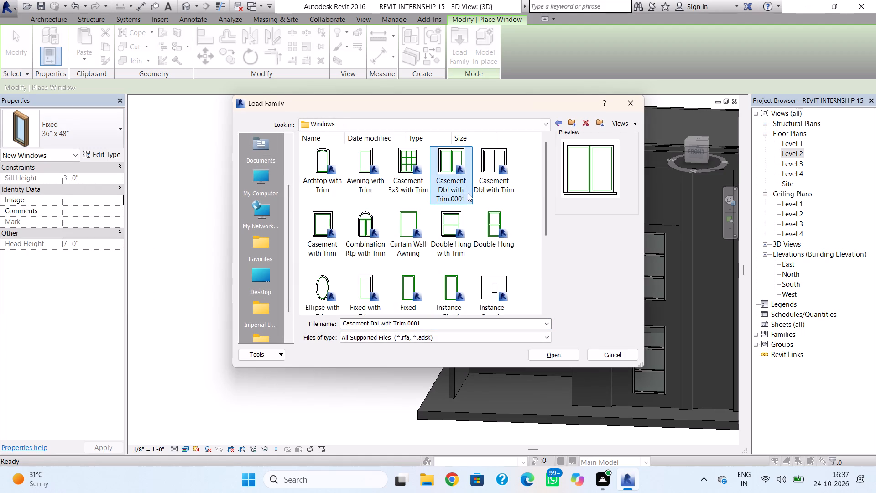
{"action": "left_click", "coordinate": [549, 350]}
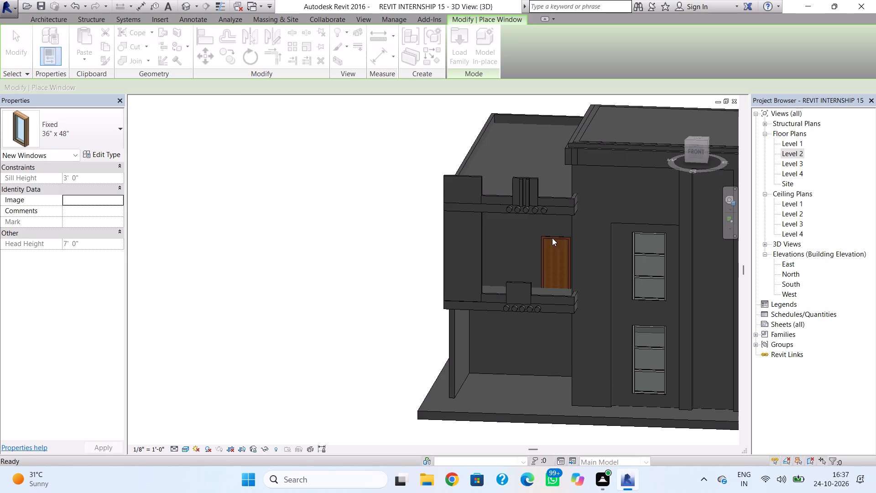
Place 48" x 48" Casement Dbl with Trim.0001 windows in the upper balcony's back wall and the ground-floor back wall below it.
{"action": "left_click", "coordinate": [507, 252]}
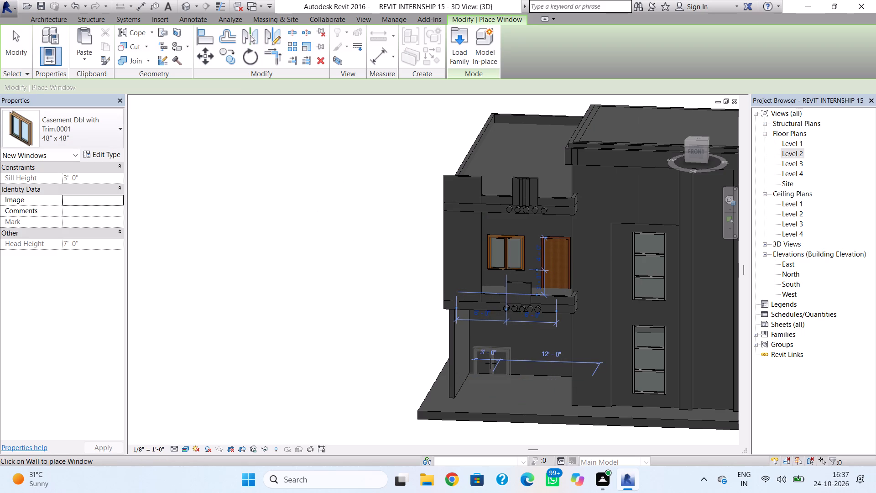
{"action": "key", "text": "Escape"}
{"action": "right_click_drag", "start_coordinate": [498, 375], "coordinate": [562, 381], "text": "shift"}
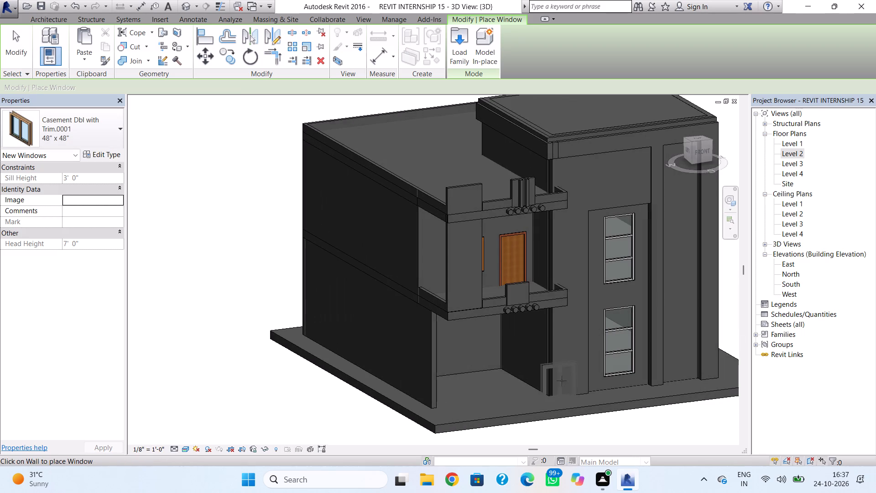
{"action": "left_click", "coordinate": [480, 333]}
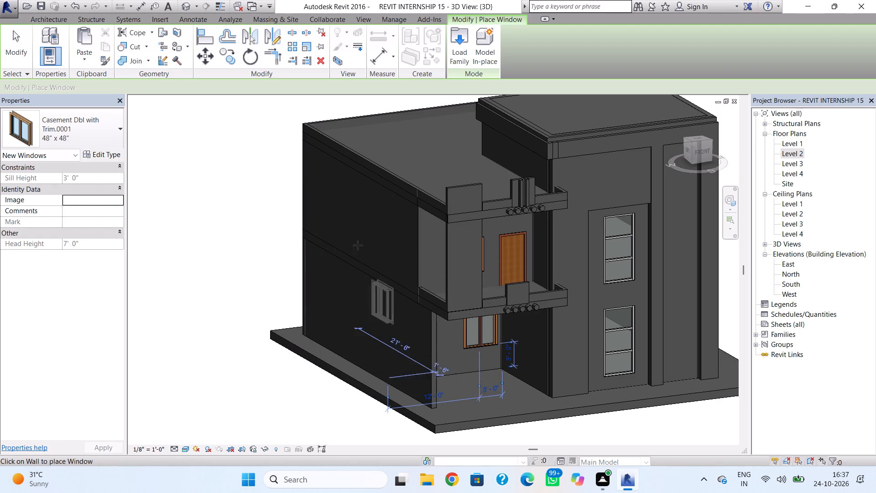
Place a Single-Flush 36" x 84" door in the main block's side wall under the balcony, near the inner corner.
{"action": "left_click", "coordinate": [47, 20]}
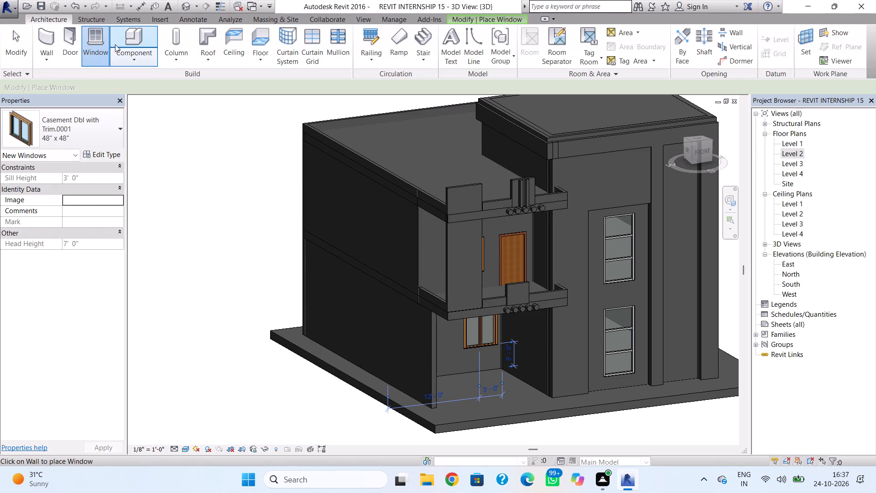
{"action": "left_click", "coordinate": [76, 46]}
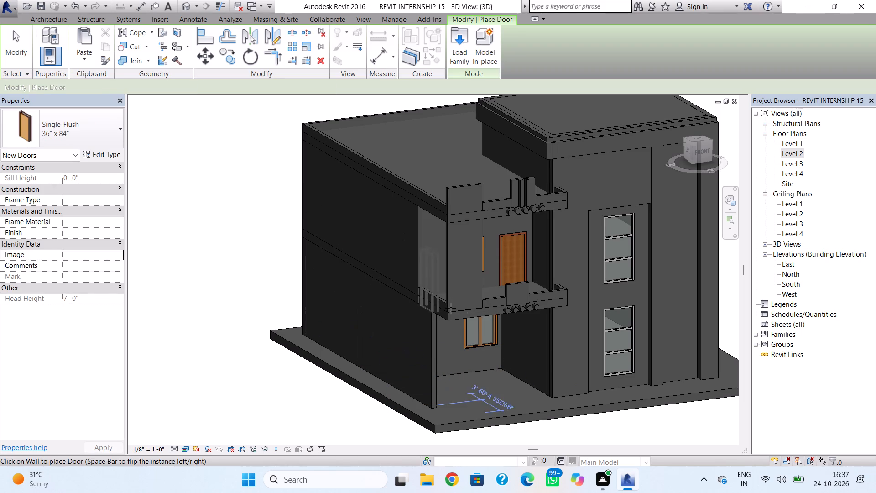
{"action": "left_click", "coordinate": [521, 329]}
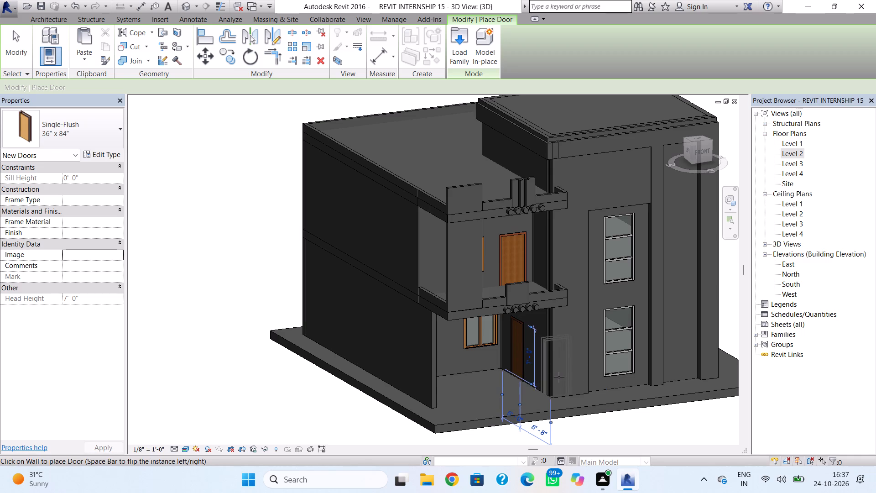
{"action": "key", "text": "Escape"}
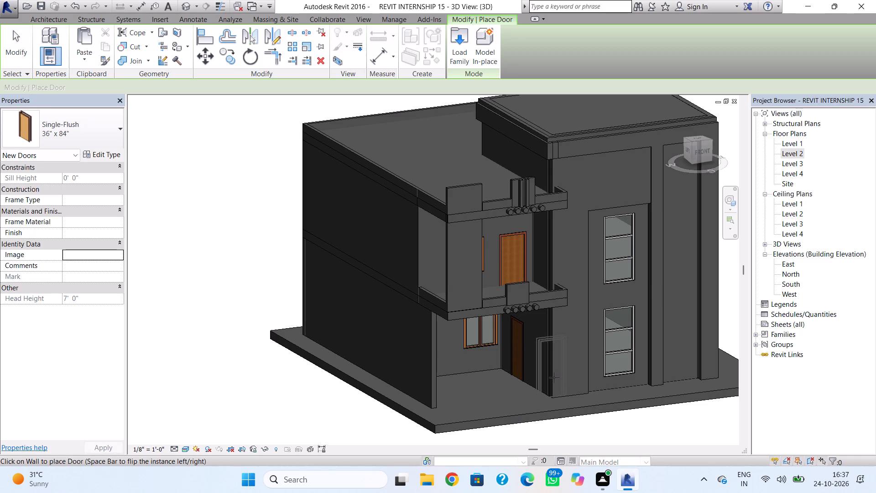
{"action": "key", "text": "Escape"}
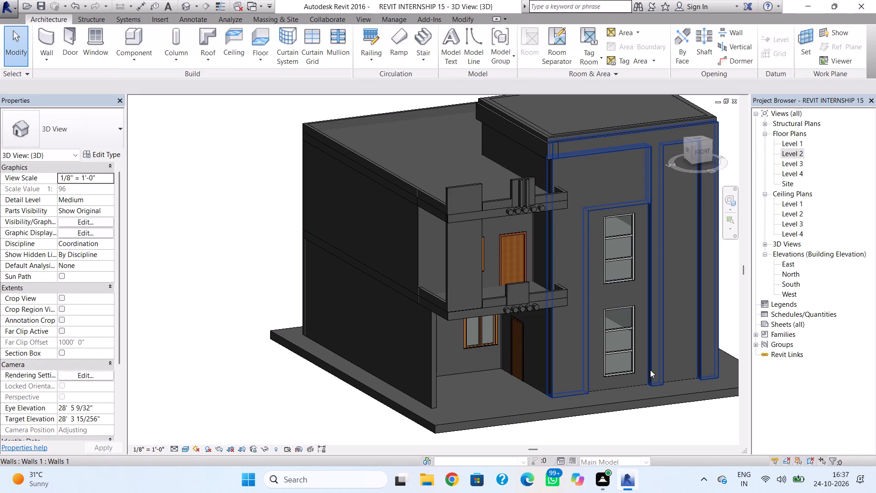
Start a new in-place model in the Walls category, accepting the default name.
{"action": "right_click_drag", "start_coordinate": [655, 367], "coordinate": [613, 370], "text": "shift"}
{"action": "scroll", "coordinate": [627, 357], "scroll_direction": "down", "scroll_amount": 1}
{"action": "middle_click_drag", "start_coordinate": [627, 357], "coordinate": [557, 362]}
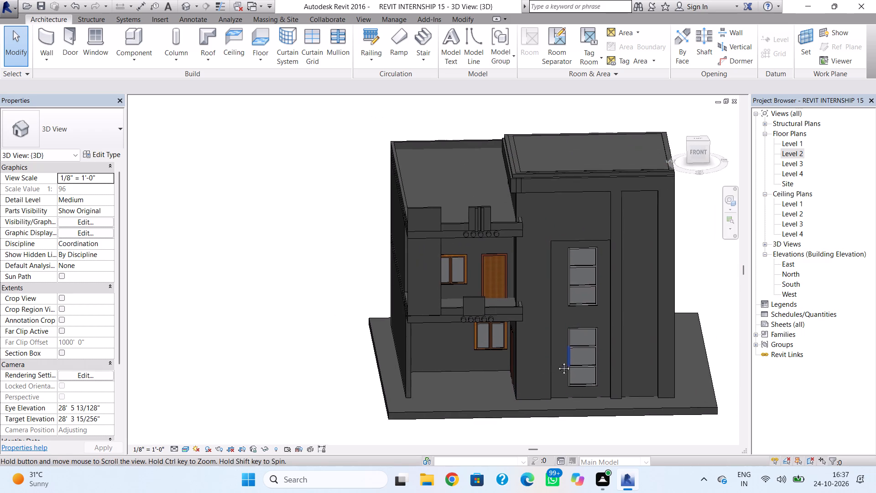
{"action": "middle_click_drag", "start_coordinate": [557, 362], "coordinate": [513, 359]}
{"action": "right_click_drag", "start_coordinate": [612, 355], "coordinate": [601, 297], "text": "shift"}
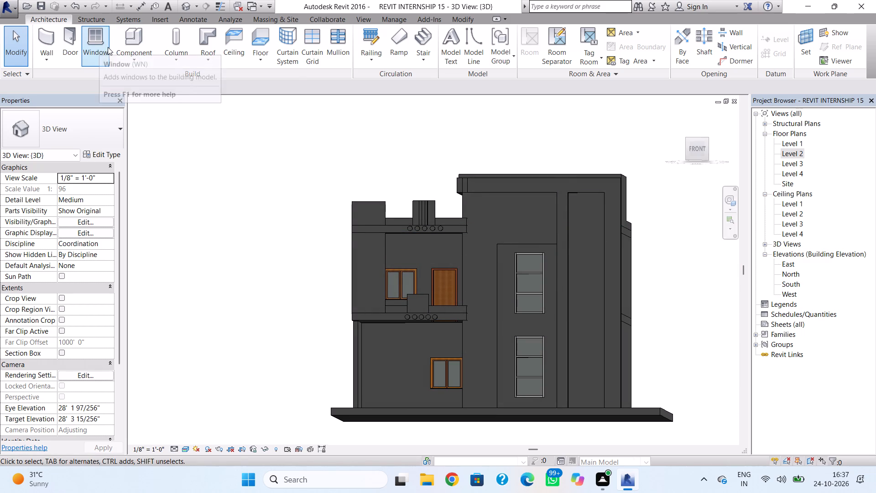
{"action": "left_click", "coordinate": [121, 50]}
{"action": "left_click", "coordinate": [136, 100]}
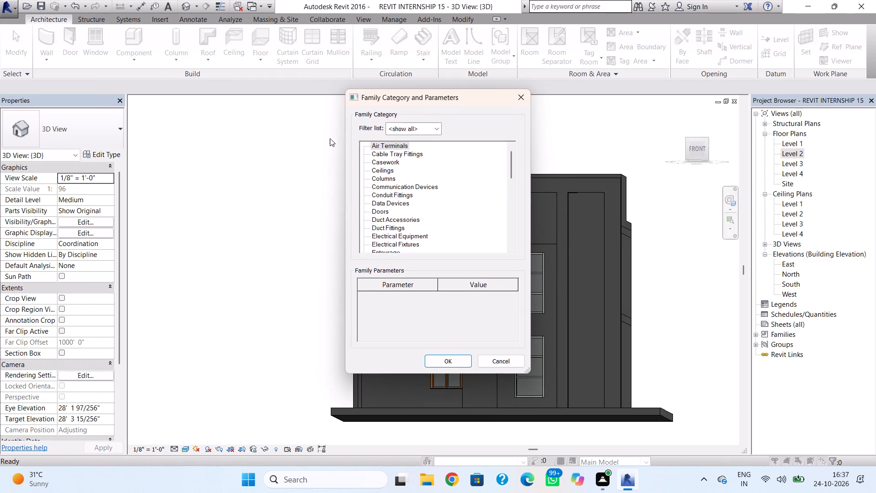
{"action": "left_click_drag", "start_coordinate": [509, 177], "coordinate": [507, 243]}
{"action": "left_click", "coordinate": [377, 236]}
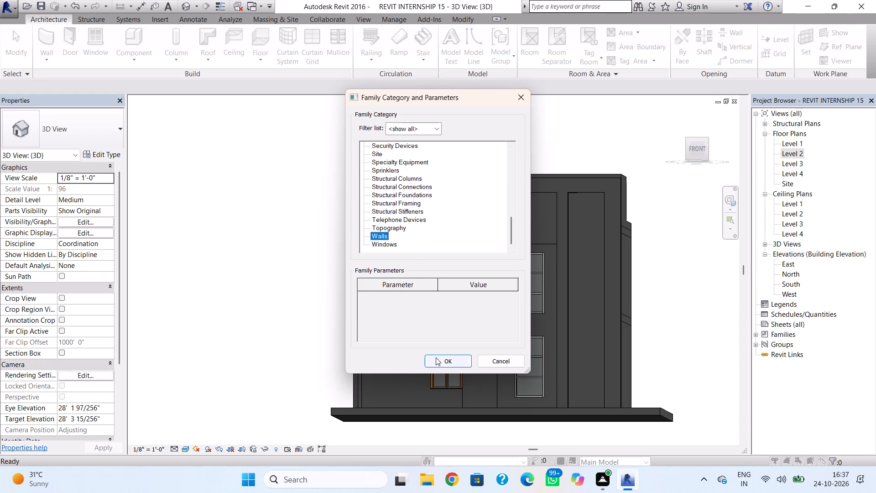
{"action": "left_click", "coordinate": [436, 357]}
{"action": "left_click", "coordinate": [443, 257]}
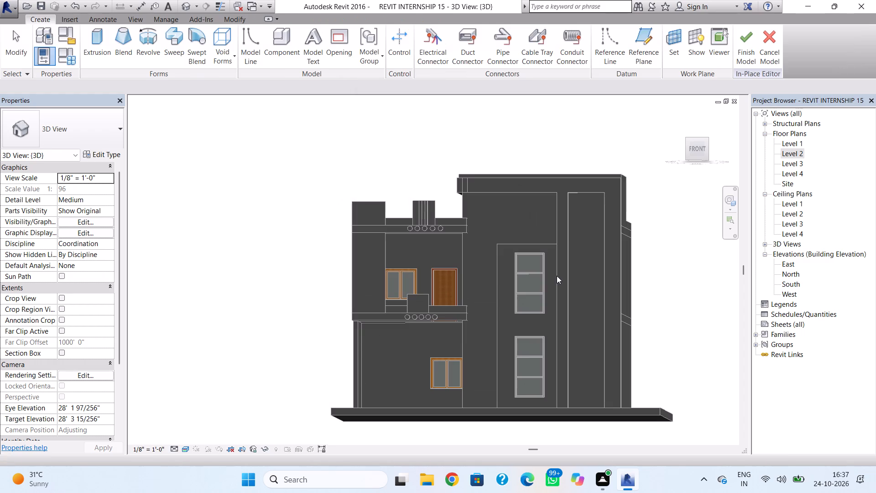
Set the work plane by picking the front face of the Generic - 8" main facade wall at its tall recessed panel.
{"action": "left_click", "coordinate": [683, 42]}
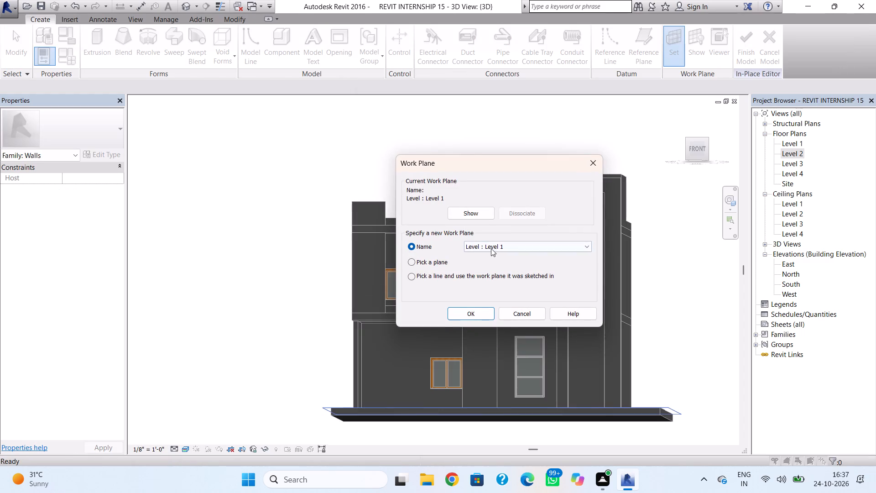
{"action": "left_click", "coordinate": [413, 264]}
{"action": "left_click", "coordinate": [460, 317]}
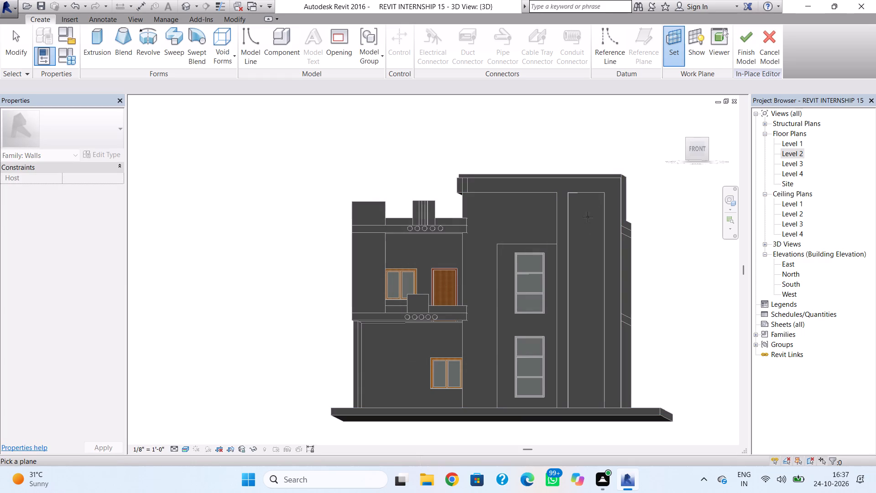
{"action": "right_click_drag", "start_coordinate": [586, 235], "coordinate": [591, 312], "text": "shift"}
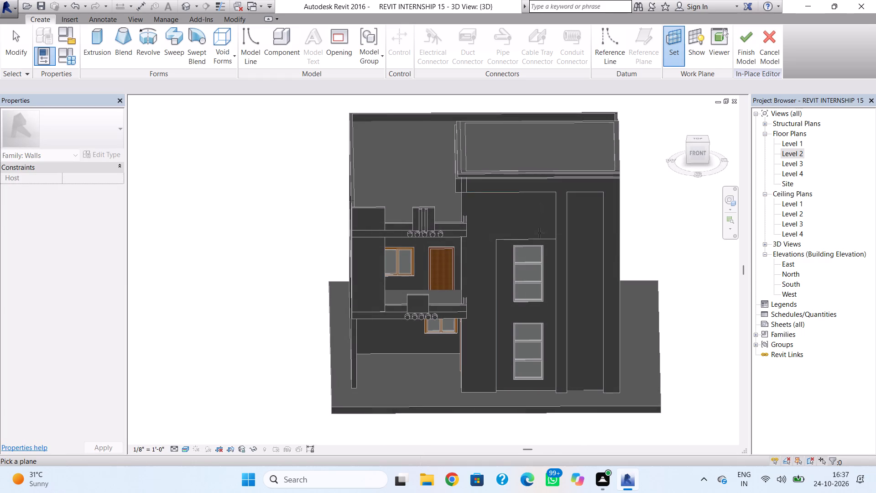
{"action": "left_click", "coordinate": [585, 387]}
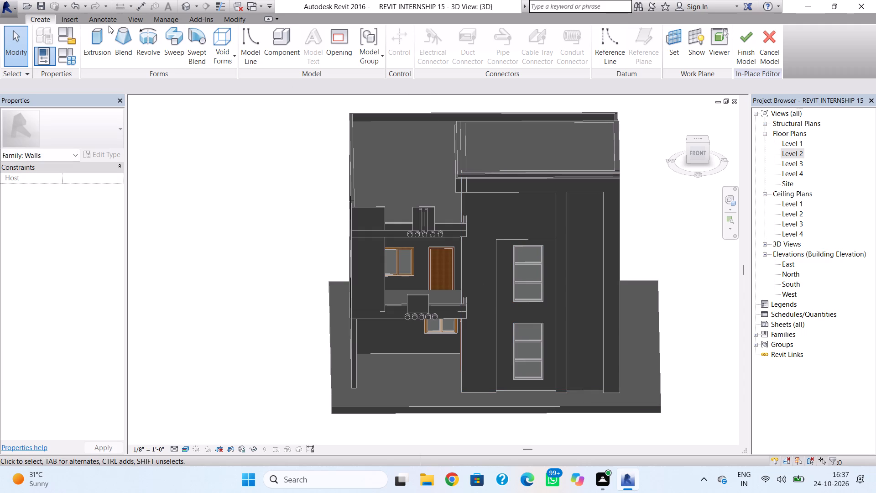
Start an extrusion and sketch a square of about 2' 6" near the top of the tall narrow facade panel, nudging it sideways toward the panel's centre.
{"action": "left_click", "coordinate": [105, 37]}
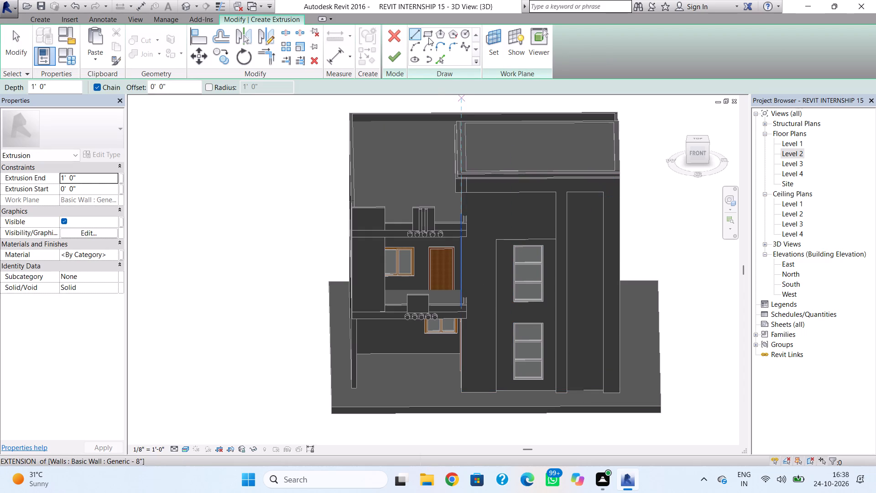
{"action": "left_click", "coordinate": [428, 37]}
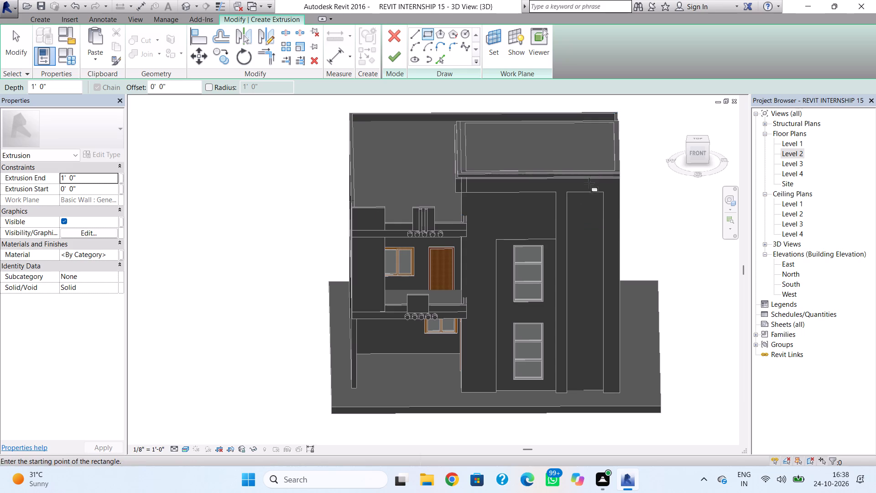
{"action": "scroll", "coordinate": [586, 229], "scroll_direction": "up", "scroll_amount": 5}
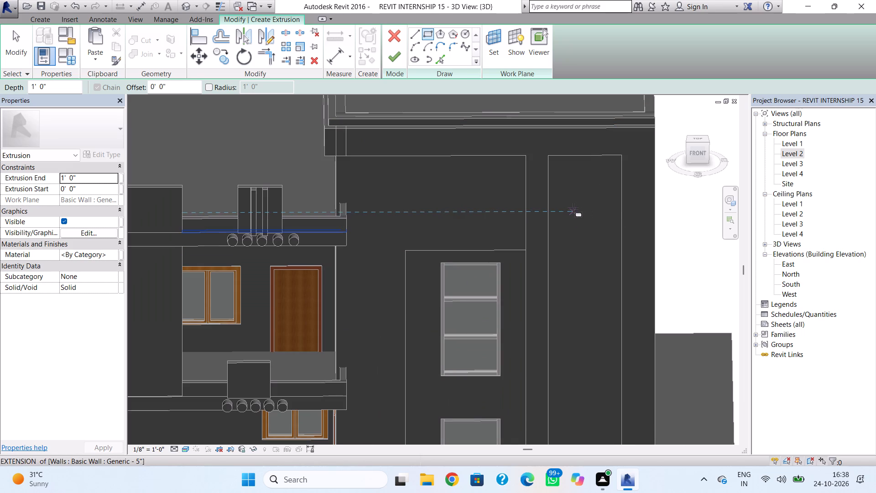
{"action": "left_click", "coordinate": [573, 208]}
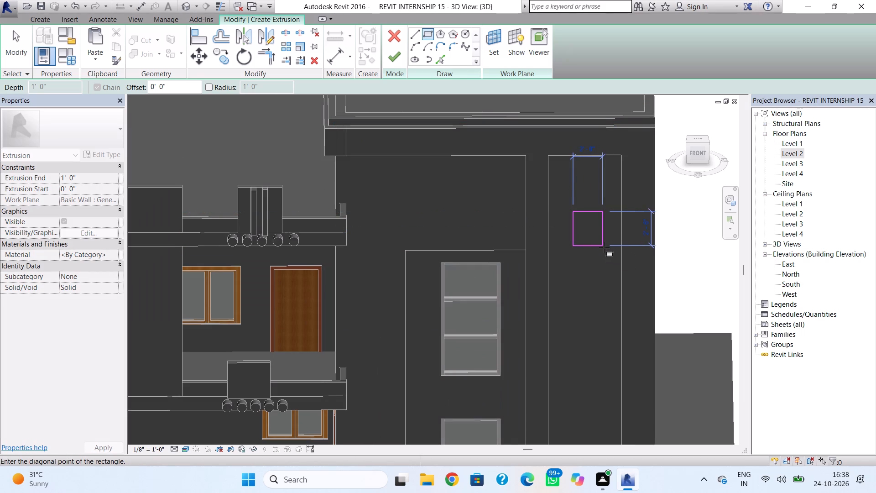
{"action": "left_click", "coordinate": [609, 248]}
{"action": "key", "text": "Escape"}
{"action": "key", "text": "Escape"}
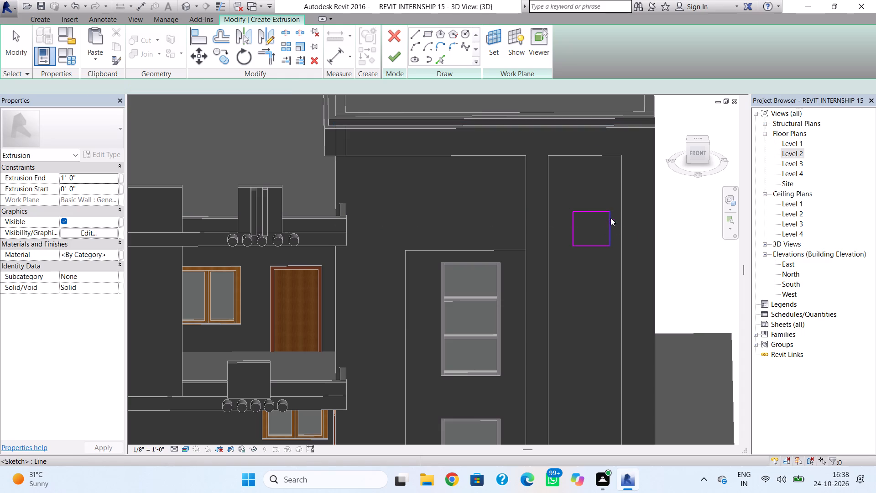
{"action": "left_click_drag", "start_coordinate": [615, 208], "coordinate": [568, 267]}
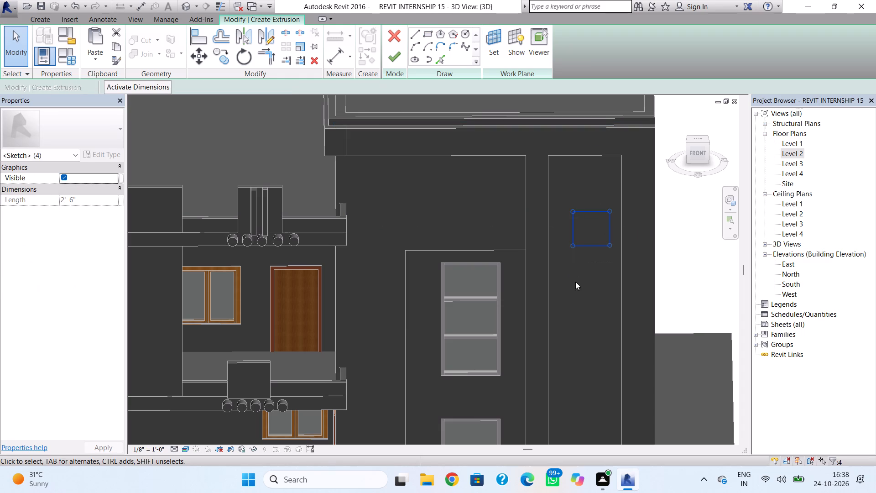
{"action": "key", "text": "Left"}
{"action": "key", "text": "Escape"}
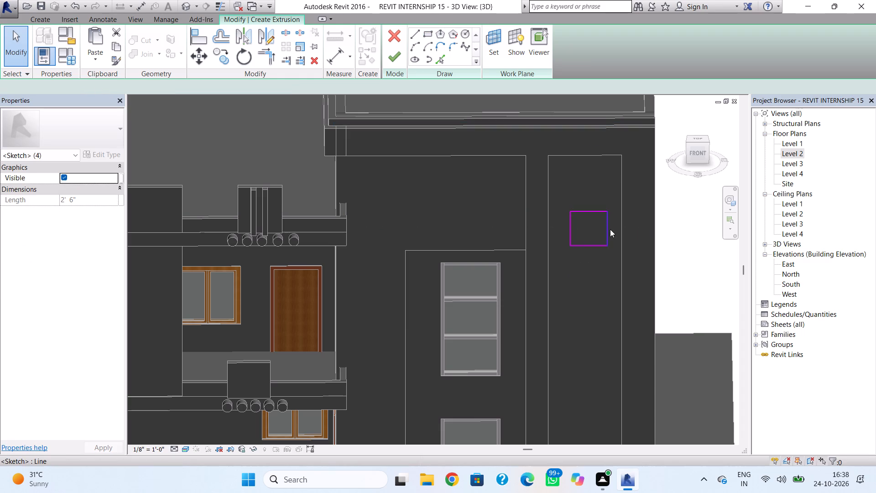
Draw a smaller rectangle inside the square to form a frame profile.
{"action": "left_click", "coordinate": [432, 29]}
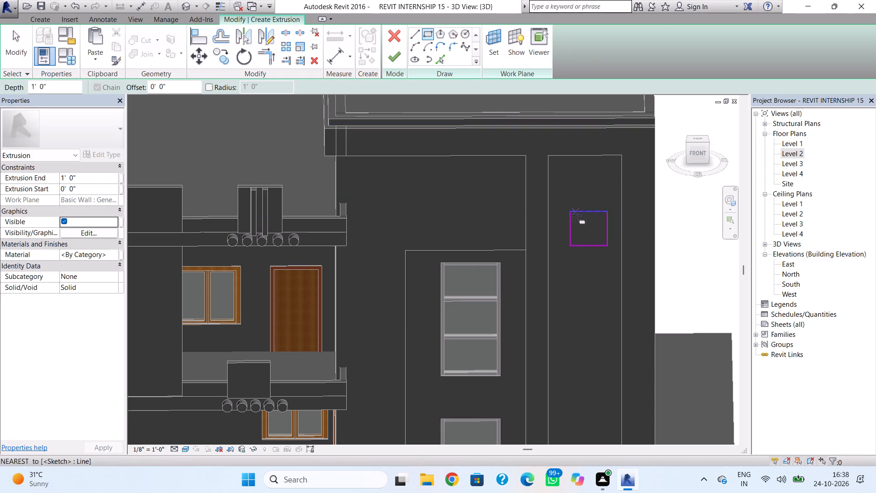
{"action": "scroll", "coordinate": [577, 222], "scroll_direction": "up", "scroll_amount": 3}
{"action": "left_click", "coordinate": [575, 215]}
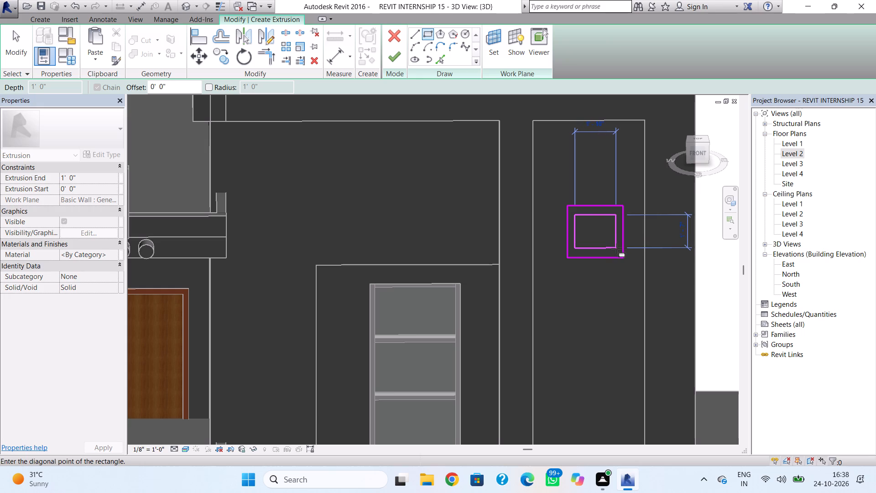
{"action": "left_click", "coordinate": [616, 248]}
{"action": "key", "text": "Escape"}
{"action": "key", "text": "Escape"}
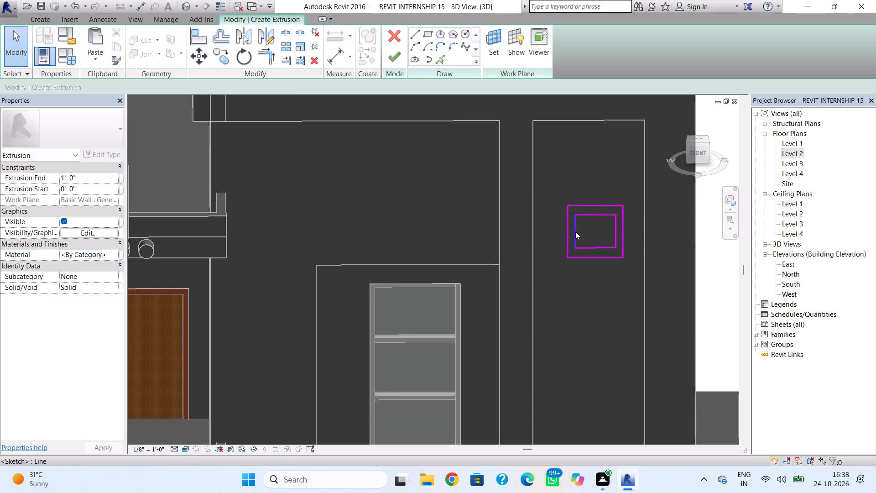
Nudge all four sides of the inner rectangle slightly inward to even out the frame, undoing the accidental skew of one side.
{"action": "left_click", "coordinate": [575, 231]}
{"action": "key", "text": "Right"}
{"action": "left_click", "coordinate": [602, 216]}
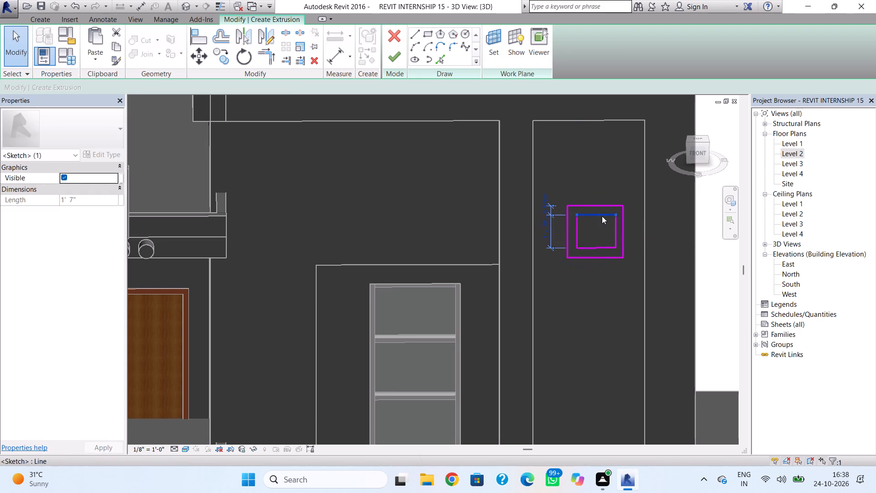
{"action": "key", "text": "Down"}
{"action": "left_click", "coordinate": [615, 228]}
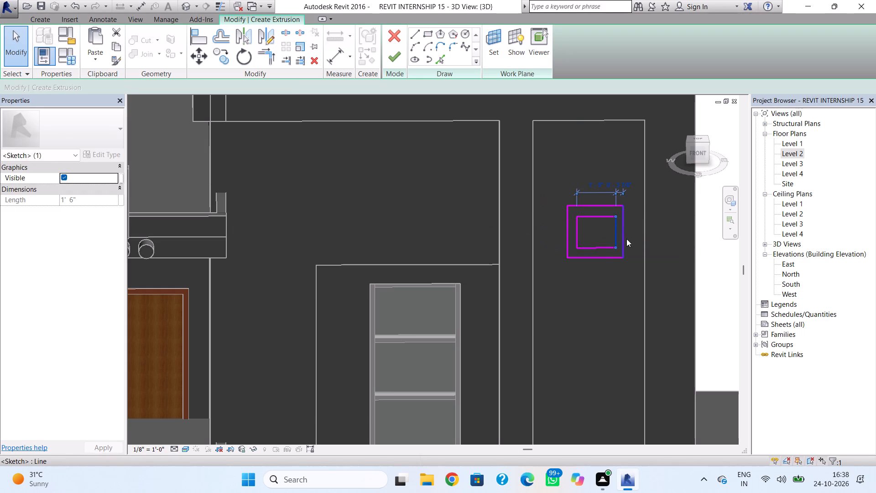
{"action": "key", "text": "Left"}
{"action": "left_click", "coordinate": [607, 243]}
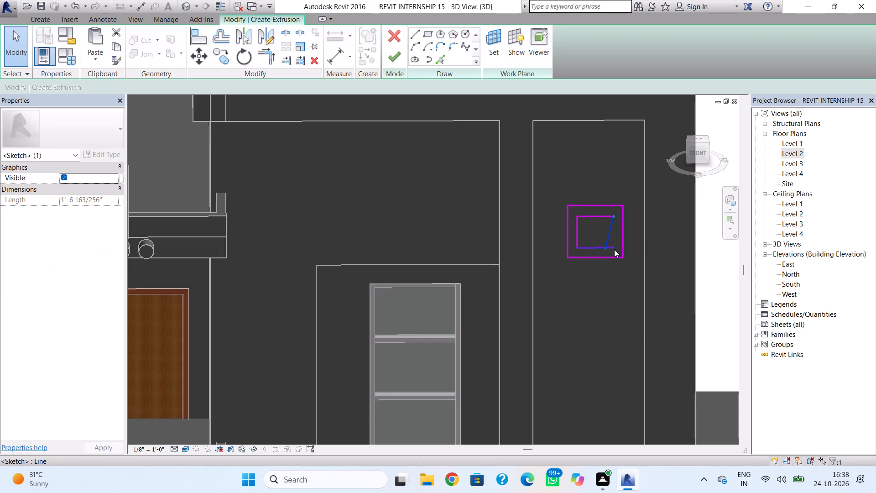
{"action": "key", "text": "ctrl+z"}
{"action": "left_click", "coordinate": [605, 248]}
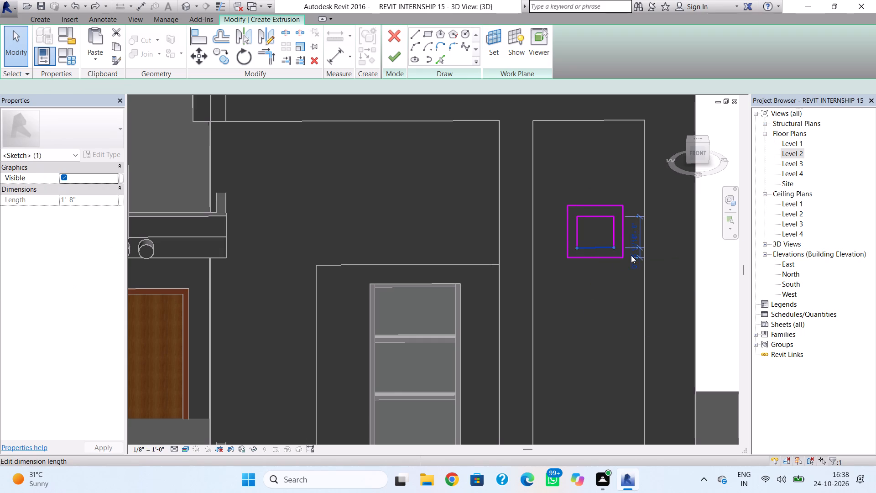
{"action": "key", "text": "Up"}
{"action": "left_click", "coordinate": [648, 270]}
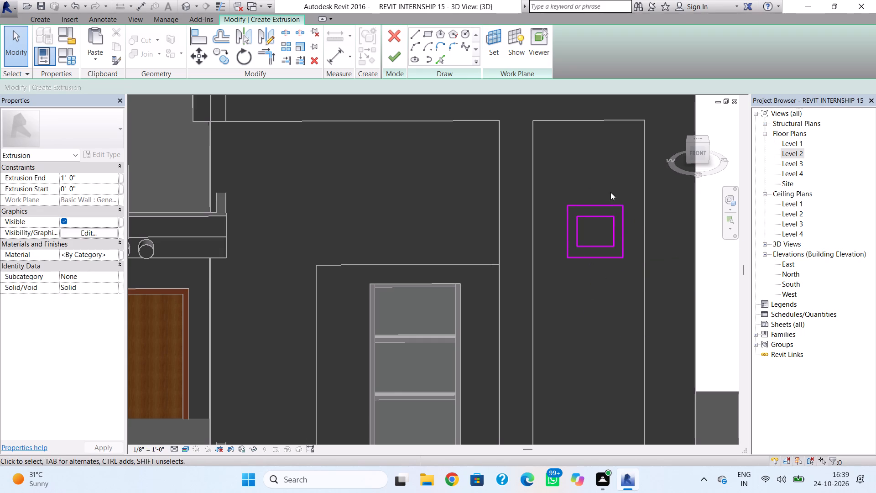
Copy the square frame profile and paste four copies vertically below it down the tall narrow panel.
{"action": "left_click_drag", "start_coordinate": [631, 194], "coordinate": [555, 279]}
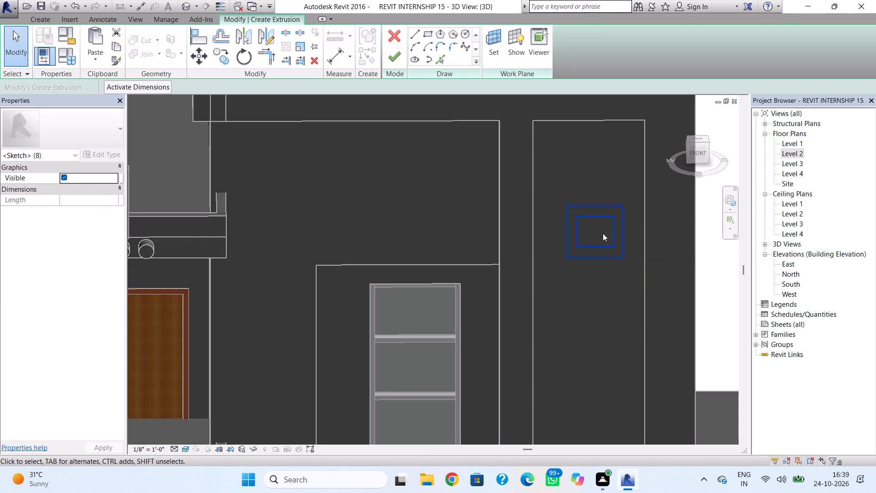
{"action": "scroll", "coordinate": [603, 233], "scroll_direction": "down", "scroll_amount": 2}
{"action": "middle_click_drag", "start_coordinate": [603, 233], "coordinate": [551, 170]}
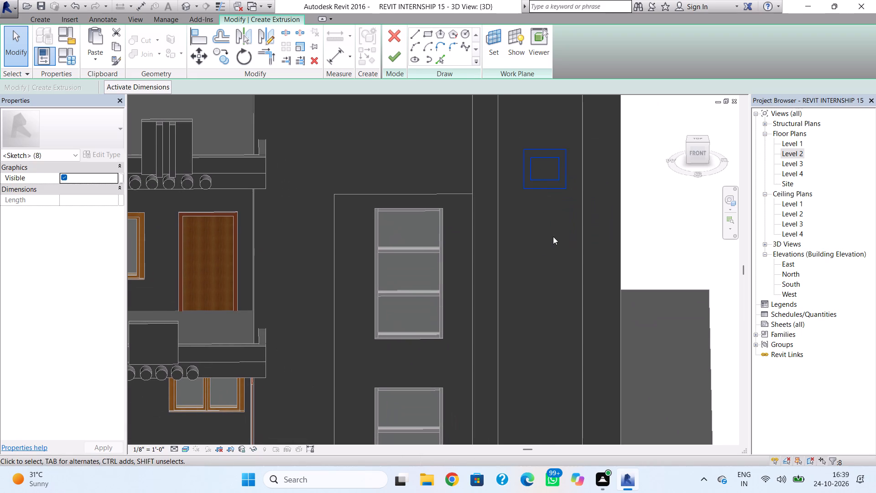
{"action": "key", "text": "ctrl+c"}
{"action": "key", "text": "ctrl+v"}
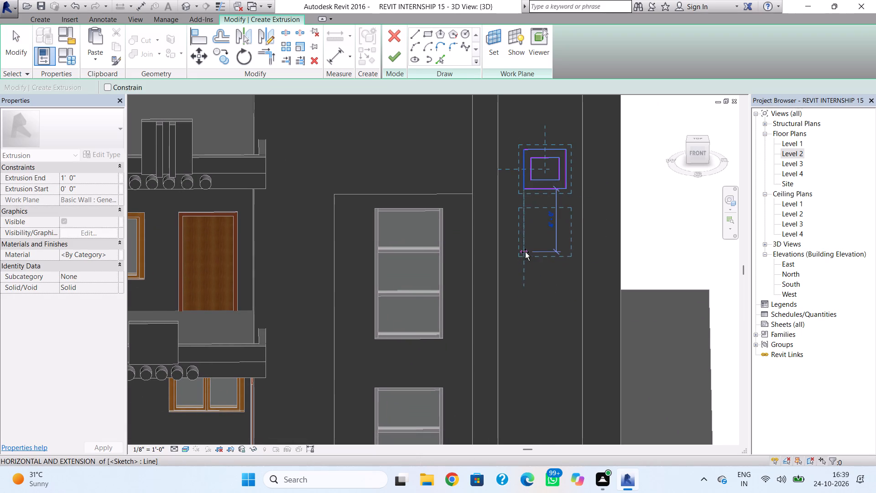
{"action": "left_click", "coordinate": [525, 252]}
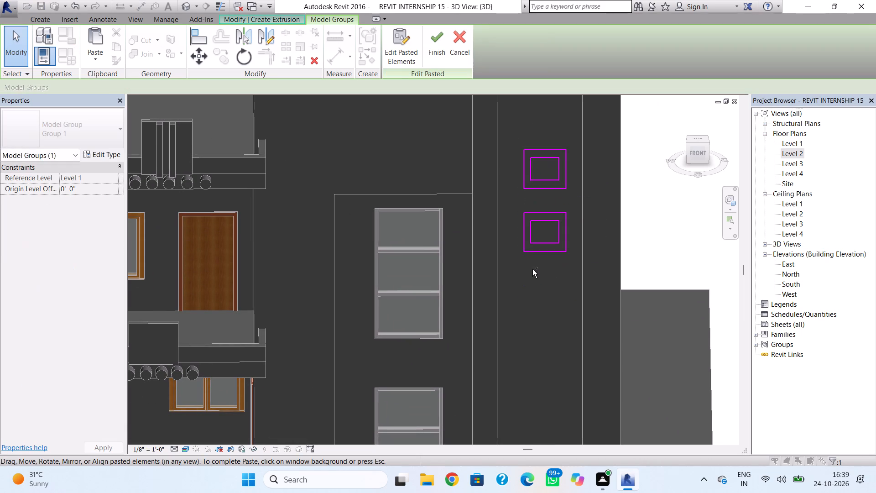
{"action": "key", "text": "ctrl+v"}
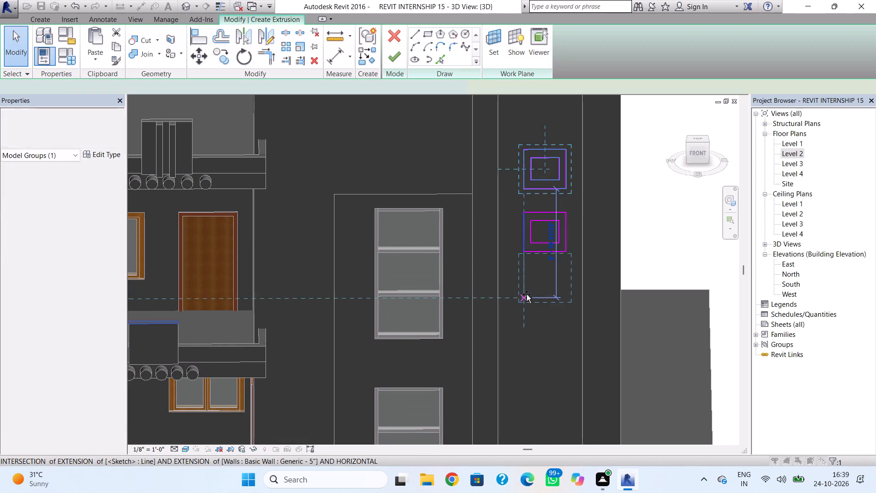
{"action": "left_click", "coordinate": [527, 309], "text": "ctrl"}
{"action": "key", "text": "ctrl+v"}
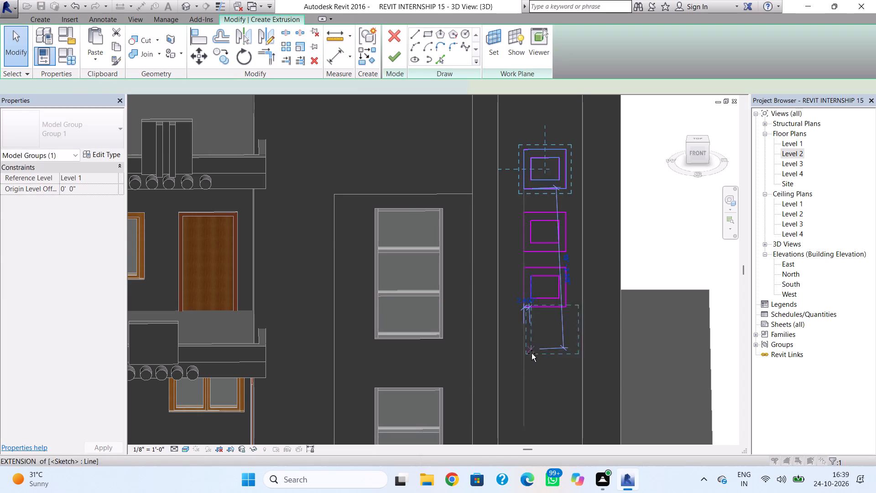
{"action": "left_click", "coordinate": [530, 372], "text": "ctrl"}
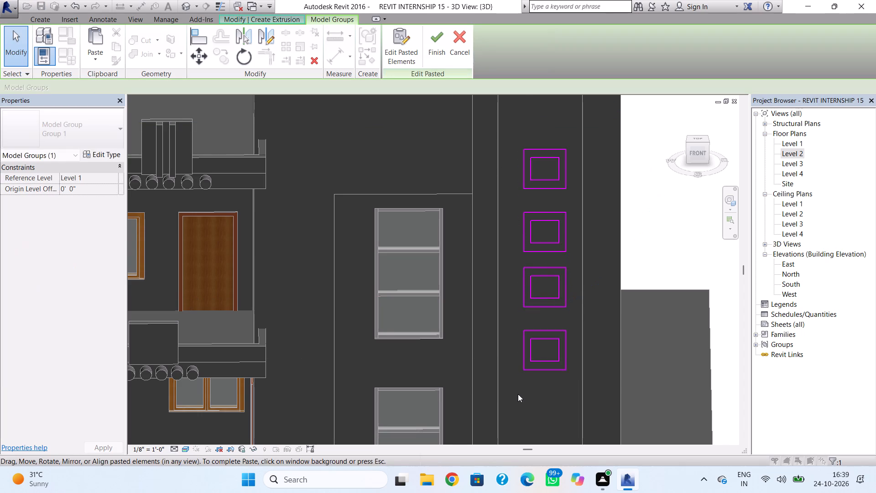
{"action": "scroll", "coordinate": [511, 378], "scroll_direction": "down", "scroll_amount": 2}
{"action": "middle_click_drag", "start_coordinate": [499, 350], "coordinate": [493, 230]}
{"action": "key", "text": "ctrl+v"}
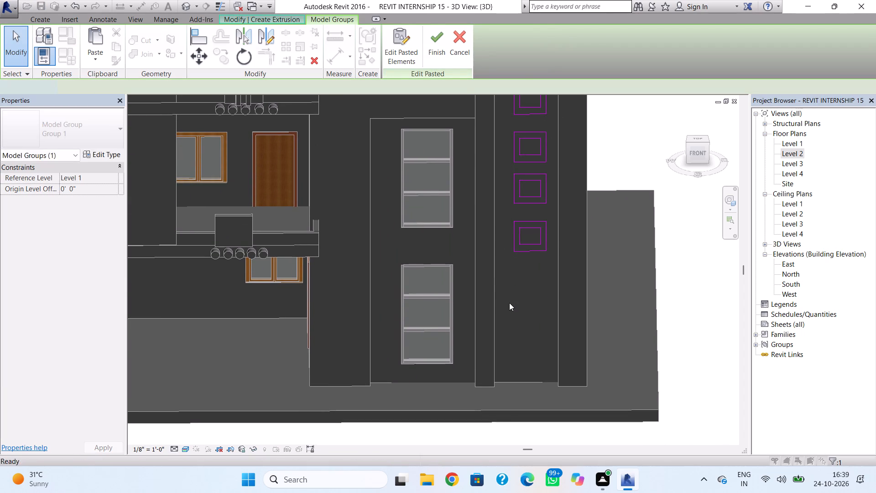
{"action": "left_click", "coordinate": [512, 299]}
{"action": "left_click", "coordinate": [613, 288]}
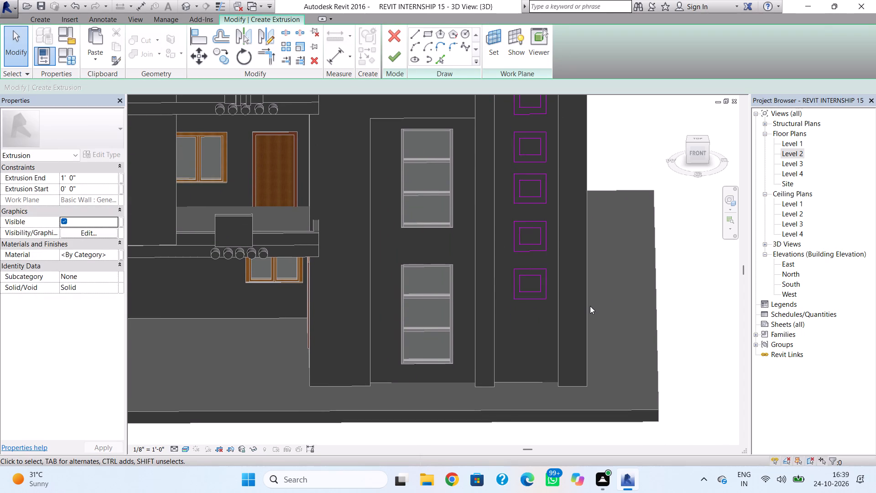
Finish the sketch to extrude the column of five square frames 1' 0" from the wall.
{"action": "scroll", "coordinate": [589, 306], "scroll_direction": "down", "scroll_amount": 2}
{"action": "middle_click_drag", "start_coordinate": [589, 307], "coordinate": [585, 332]}
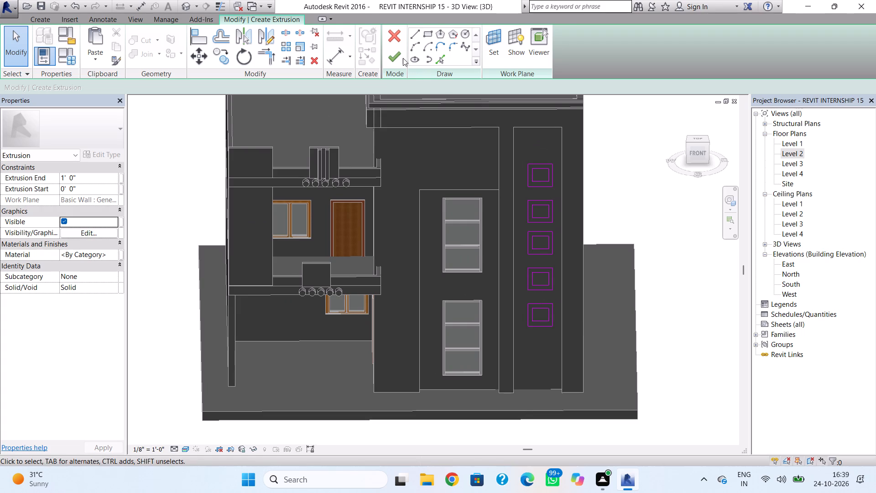
{"action": "left_click", "coordinate": [401, 56]}
Pull the front face of the extruded frames back toward the wall to make them shallower.
{"action": "right_click_drag", "start_coordinate": [508, 151], "coordinate": [583, 188], "text": "shift"}
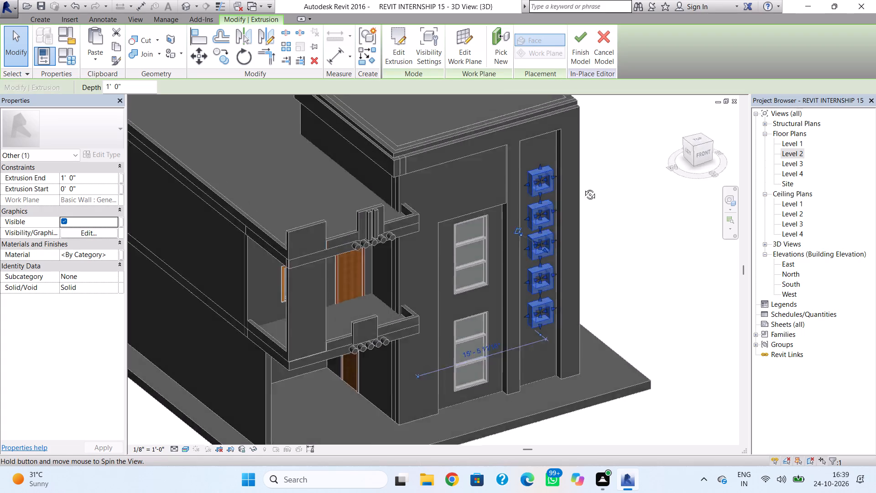
{"action": "right_click_drag", "start_coordinate": [583, 188], "coordinate": [598, 246], "text": "shift"}
{"action": "scroll", "coordinate": [556, 246], "scroll_direction": "up", "scroll_amount": 9}
{"action": "left_click_drag", "start_coordinate": [517, 224], "coordinate": [511, 217]}
{"action": "left_click_drag", "start_coordinate": [549, 244], "coordinate": [542, 229]}
{"action": "left_click", "coordinate": [631, 224]}
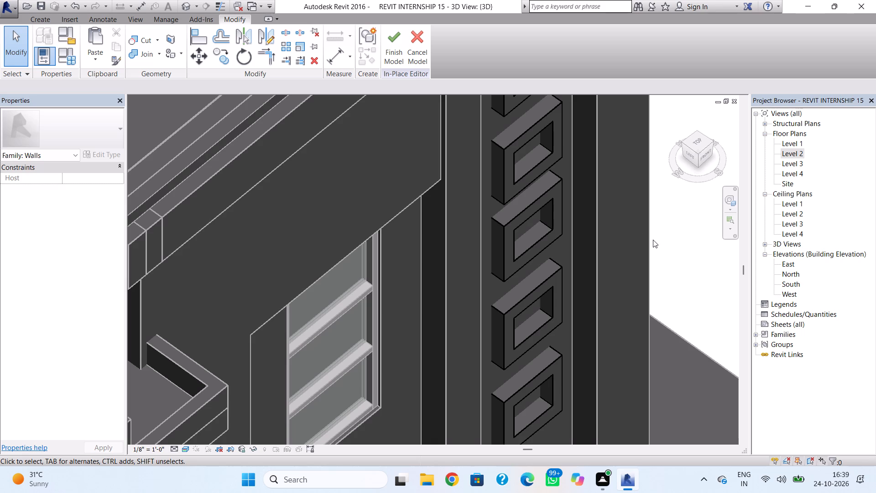
Examine the column of square frames and the whole front facade from several angles.
{"action": "scroll", "coordinate": [871, 0], "scroll_direction": "down", "scroll_amount": 3}
{"action": "scroll", "coordinate": [791, 88], "scroll_direction": "down", "scroll_amount": 1}
{"action": "scroll", "coordinate": [625, 194], "scroll_direction": "down", "scroll_amount": 7}
{"action": "right_click", "coordinate": [626, 236], "text": "ctrl"}
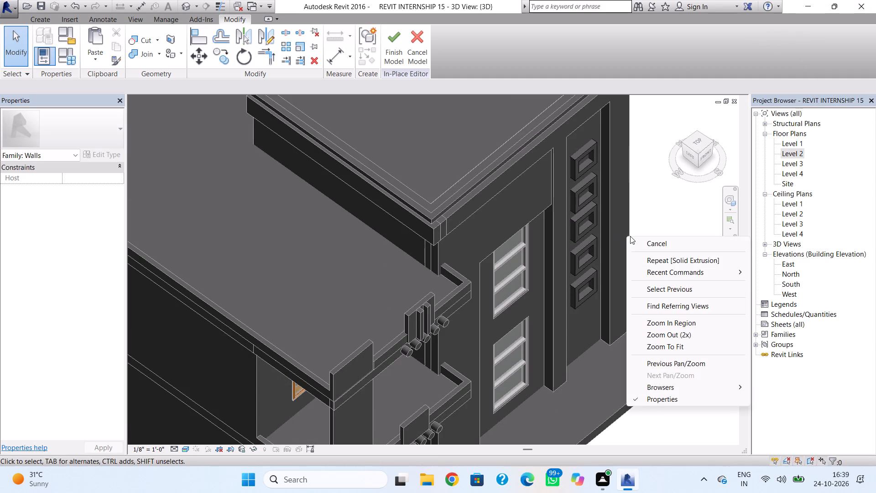
{"action": "key", "text": "Escape"}
{"action": "right_click_drag", "start_coordinate": [641, 250], "coordinate": [566, 207], "text": "shift"}
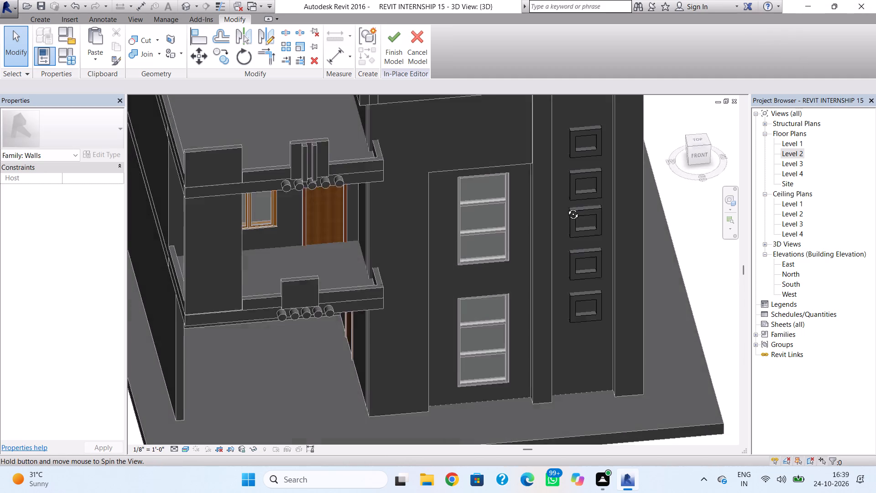
{"action": "right_click_drag", "start_coordinate": [566, 207], "coordinate": [565, 210], "text": "shift"}
{"action": "scroll", "coordinate": [564, 210], "scroll_direction": "down", "scroll_amount": 3}
{"action": "middle_click_drag", "start_coordinate": [558, 188], "coordinate": [559, 168]}
{"action": "right_click_drag", "start_coordinate": [563, 205], "coordinate": [576, 143], "text": "shift"}
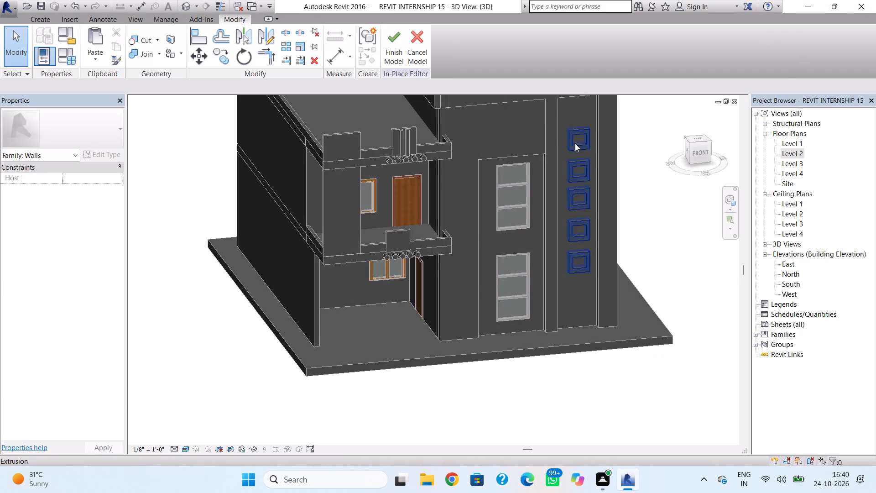
{"action": "scroll", "coordinate": [570, 139], "scroll_direction": "down", "scroll_amount": 3}
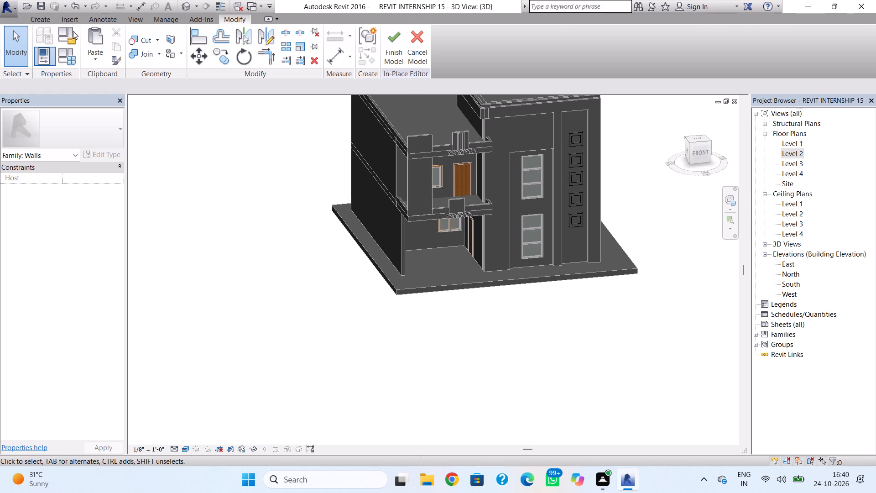
Set the work plane by picking the front face of the raised parapet block at the upper balcony's outer end, and start an extrusion.
{"action": "left_click", "coordinate": [39, 17]}
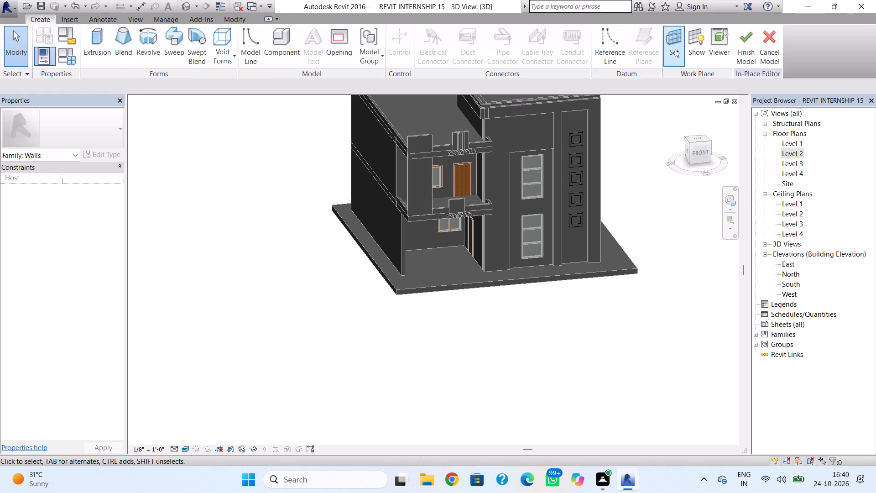
{"action": "left_click", "coordinate": [675, 49]}
{"action": "left_click_drag", "start_coordinate": [410, 250], "coordinate": [409, 257]}
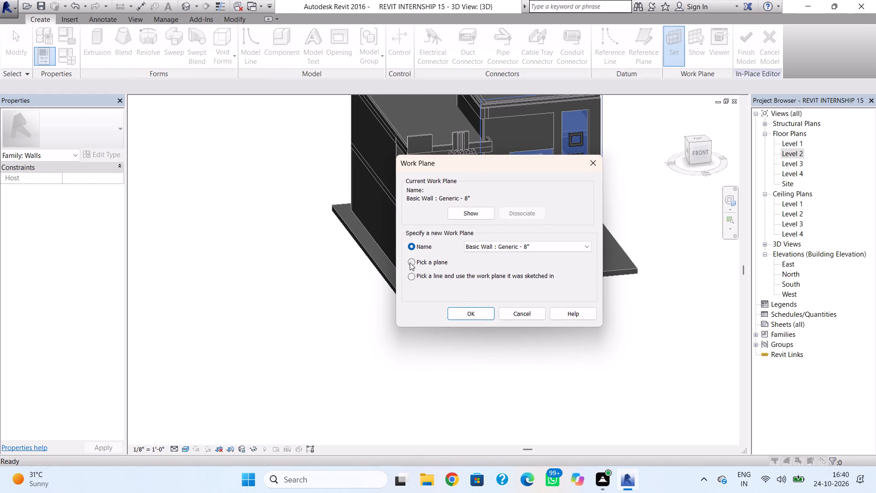
{"action": "left_click", "coordinate": [410, 262]}
{"action": "left_click", "coordinate": [466, 309]}
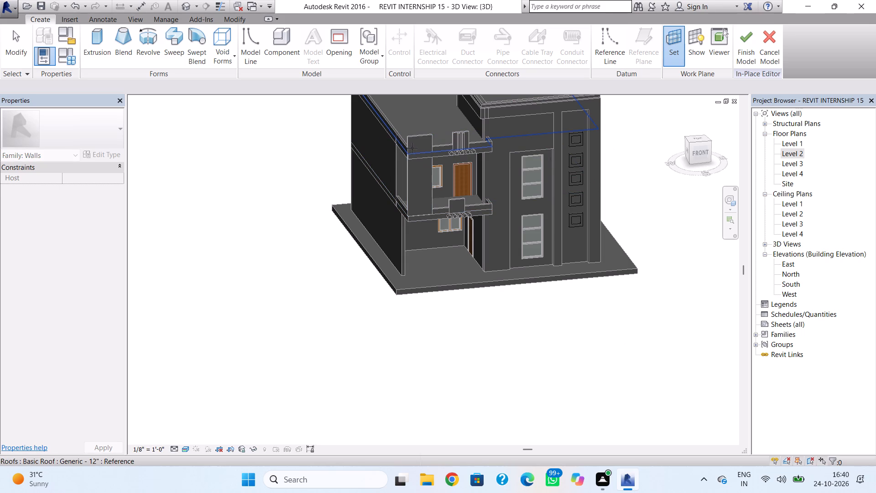
{"action": "left_click", "coordinate": [412, 148]}
{"action": "scroll", "coordinate": [474, 157], "scroll_direction": "up", "scroll_amount": 3}
{"action": "right_click_drag", "start_coordinate": [490, 169], "coordinate": [463, 132], "text": "shift"}
{"action": "middle_click_drag", "start_coordinate": [466, 137], "coordinate": [478, 228]}
{"action": "left_click", "coordinate": [94, 58]}
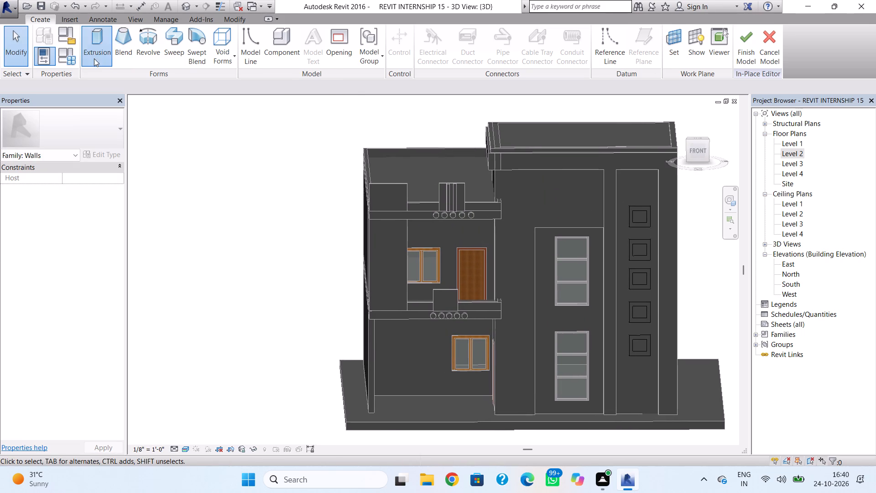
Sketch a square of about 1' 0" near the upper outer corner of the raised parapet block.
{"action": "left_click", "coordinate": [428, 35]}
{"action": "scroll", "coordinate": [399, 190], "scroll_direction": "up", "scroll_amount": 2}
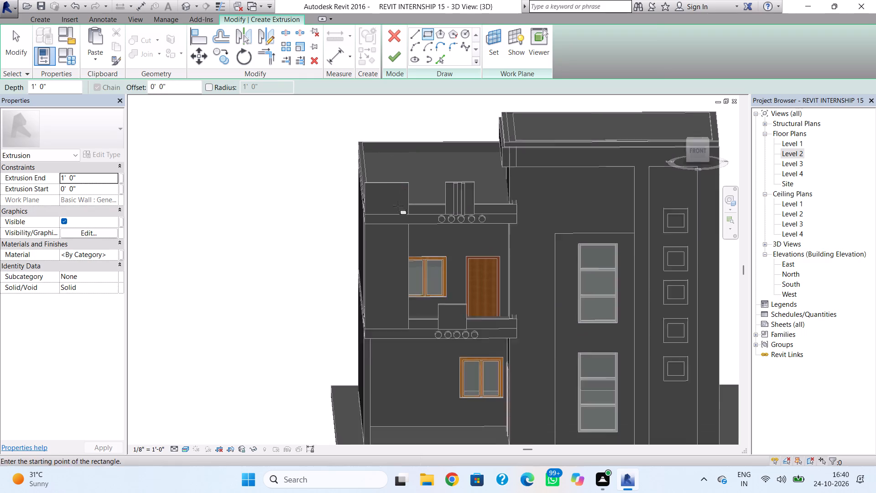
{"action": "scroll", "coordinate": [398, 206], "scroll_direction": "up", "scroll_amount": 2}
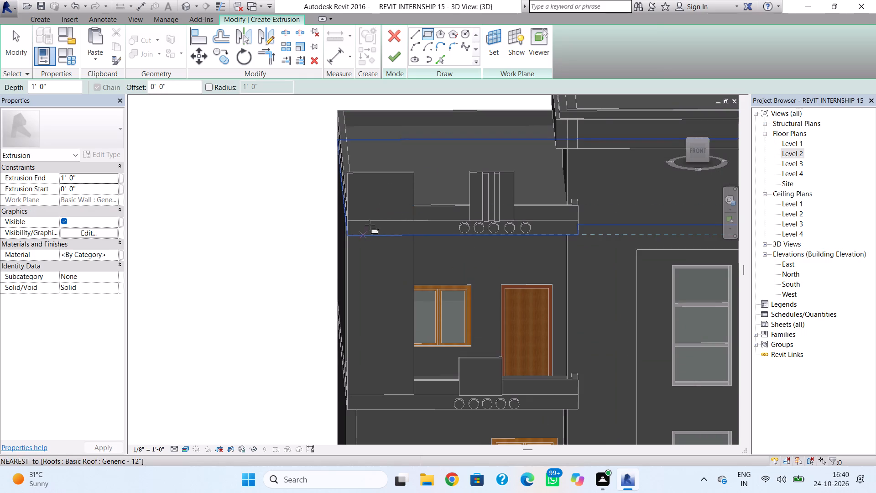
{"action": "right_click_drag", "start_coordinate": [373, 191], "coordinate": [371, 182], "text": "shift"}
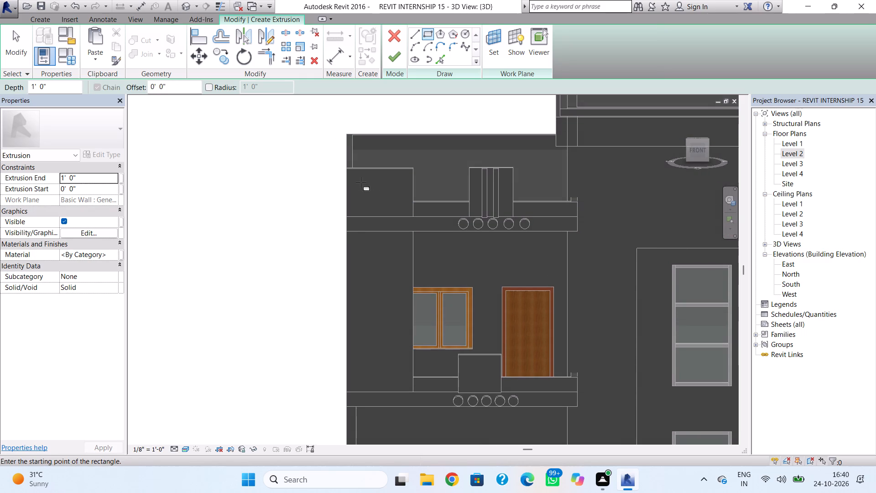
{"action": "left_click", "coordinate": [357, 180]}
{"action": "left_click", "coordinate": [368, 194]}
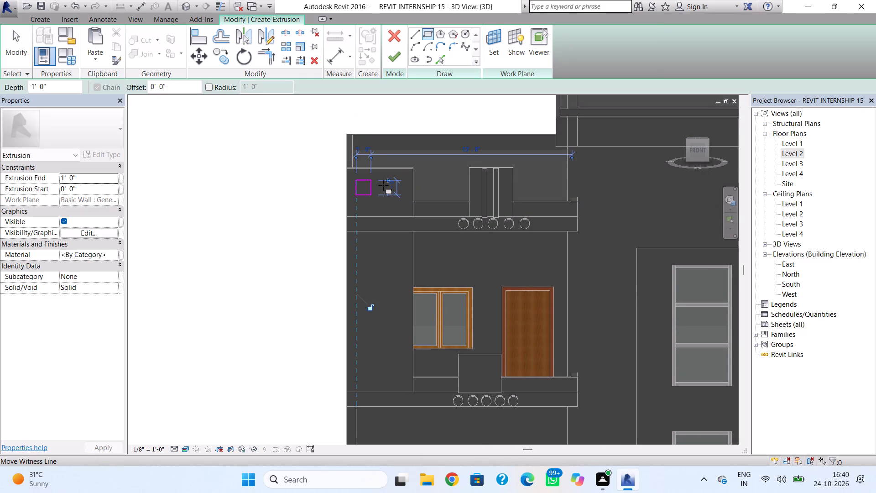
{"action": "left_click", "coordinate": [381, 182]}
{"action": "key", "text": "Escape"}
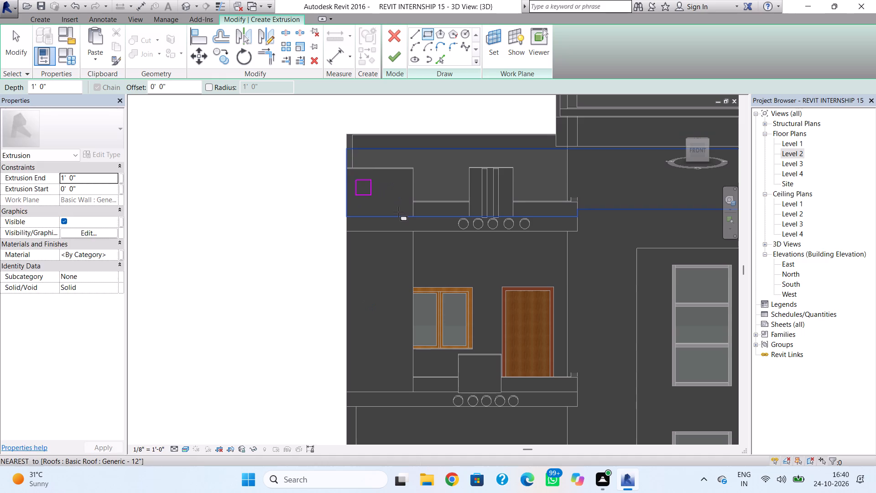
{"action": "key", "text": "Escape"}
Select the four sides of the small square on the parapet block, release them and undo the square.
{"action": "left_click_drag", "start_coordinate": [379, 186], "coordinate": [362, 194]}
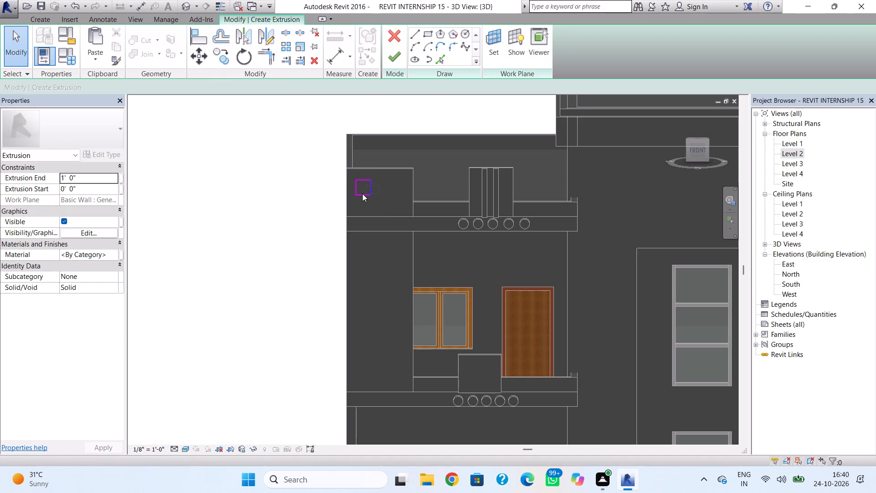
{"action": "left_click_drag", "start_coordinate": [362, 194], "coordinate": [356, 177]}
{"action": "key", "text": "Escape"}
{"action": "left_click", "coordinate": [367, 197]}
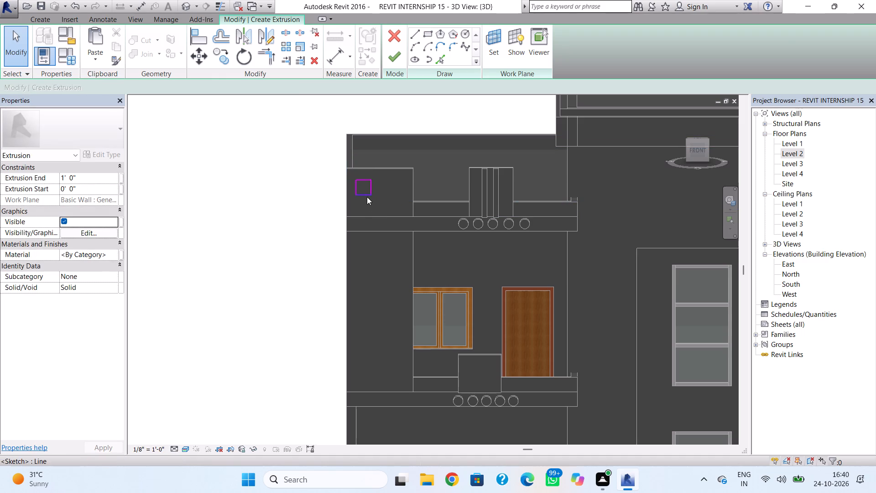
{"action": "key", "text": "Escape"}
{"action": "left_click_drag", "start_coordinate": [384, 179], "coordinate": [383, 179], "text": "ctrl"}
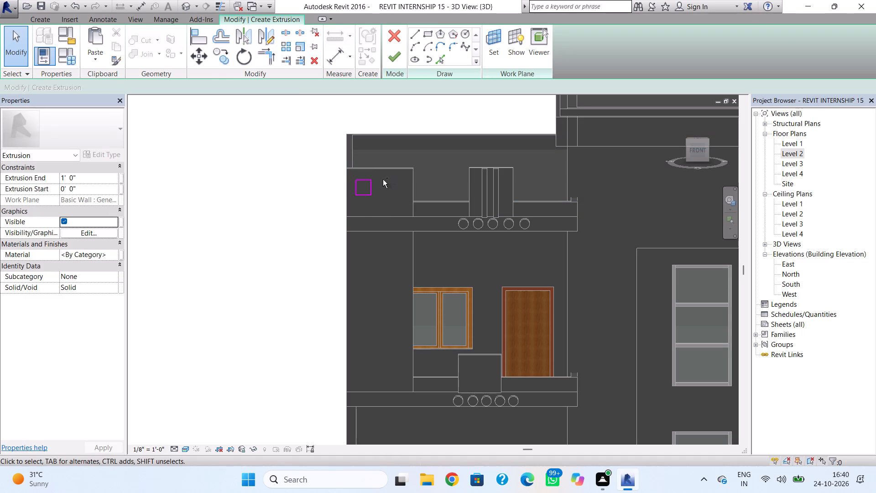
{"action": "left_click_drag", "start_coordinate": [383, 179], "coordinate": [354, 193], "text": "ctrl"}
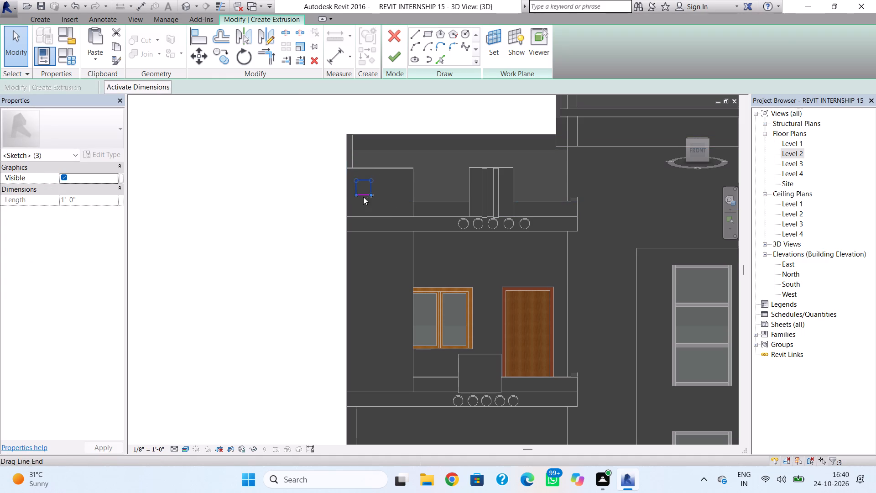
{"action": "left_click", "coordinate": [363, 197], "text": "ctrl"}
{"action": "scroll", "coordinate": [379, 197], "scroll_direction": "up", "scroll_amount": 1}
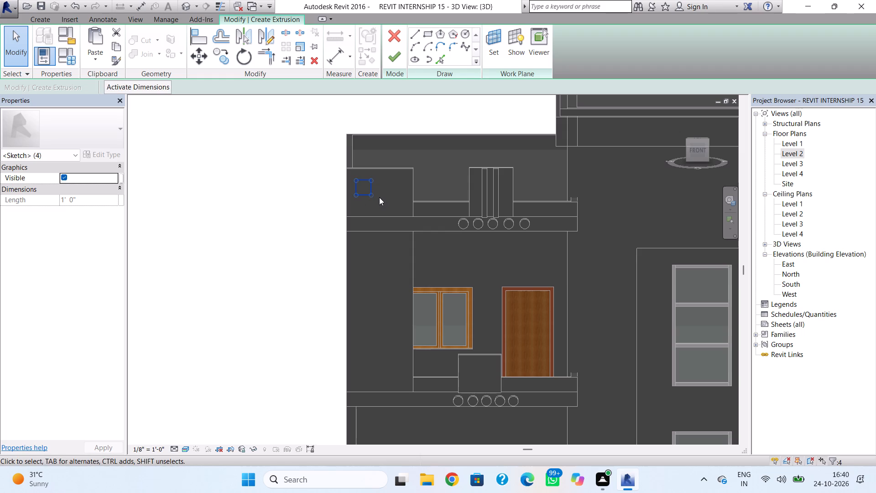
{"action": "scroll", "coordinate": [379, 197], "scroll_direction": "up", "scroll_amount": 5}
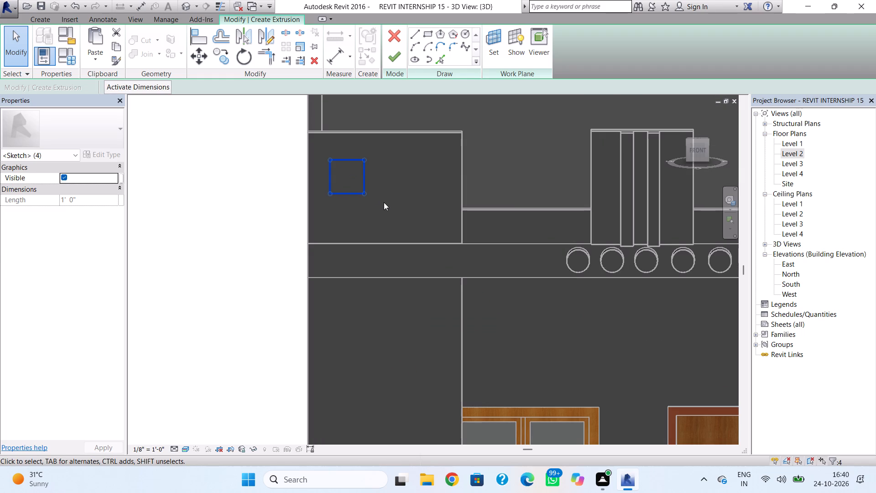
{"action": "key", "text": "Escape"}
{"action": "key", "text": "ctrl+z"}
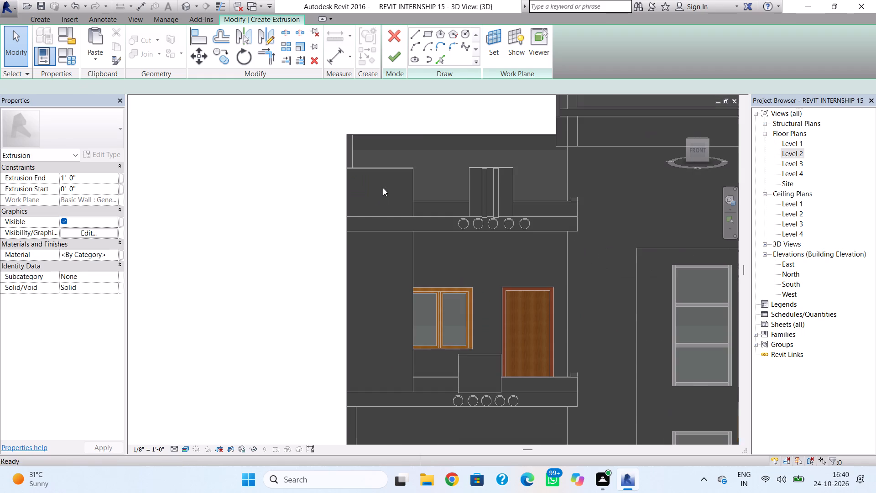
Sketch a small upright rectangle near the upper outer corner of the raised parapet block's front face.
{"action": "left_click", "coordinate": [428, 32]}
{"action": "scroll", "coordinate": [352, 166], "scroll_direction": "up", "scroll_amount": 5}
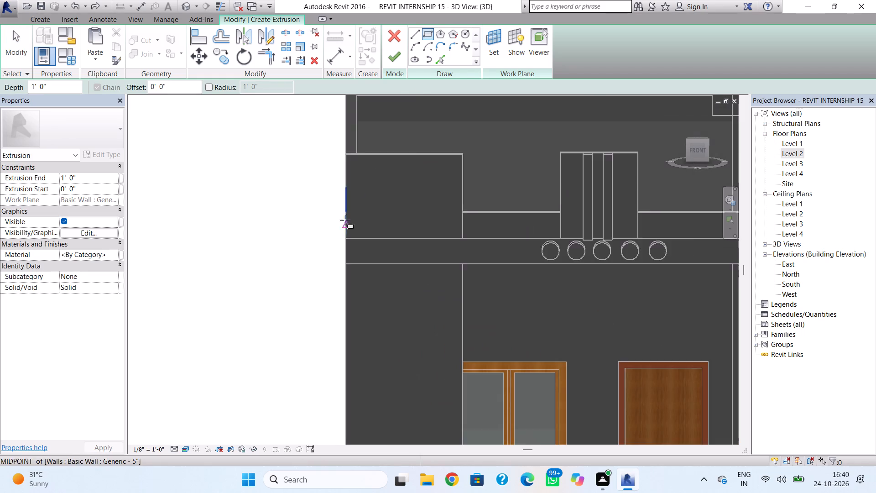
{"action": "scroll", "coordinate": [345, 220], "scroll_direction": "up", "scroll_amount": 2}
{"action": "left_click", "coordinate": [373, 157]}
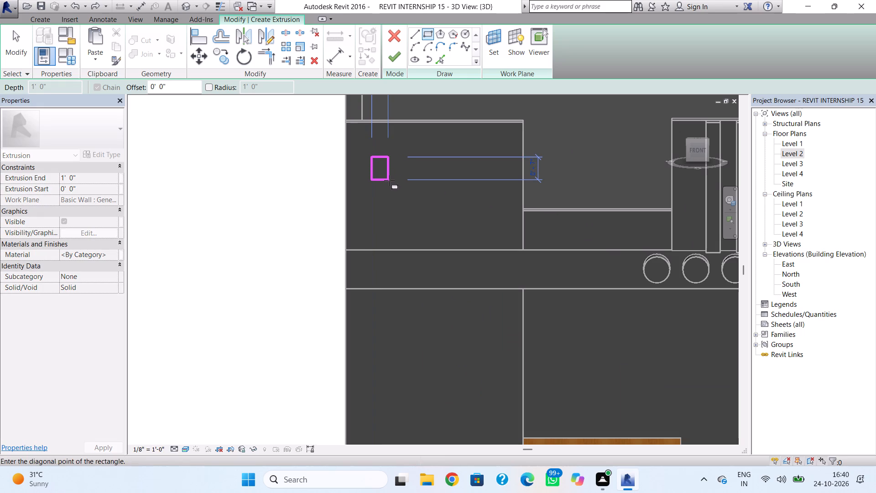
{"action": "left_click", "coordinate": [393, 181]}
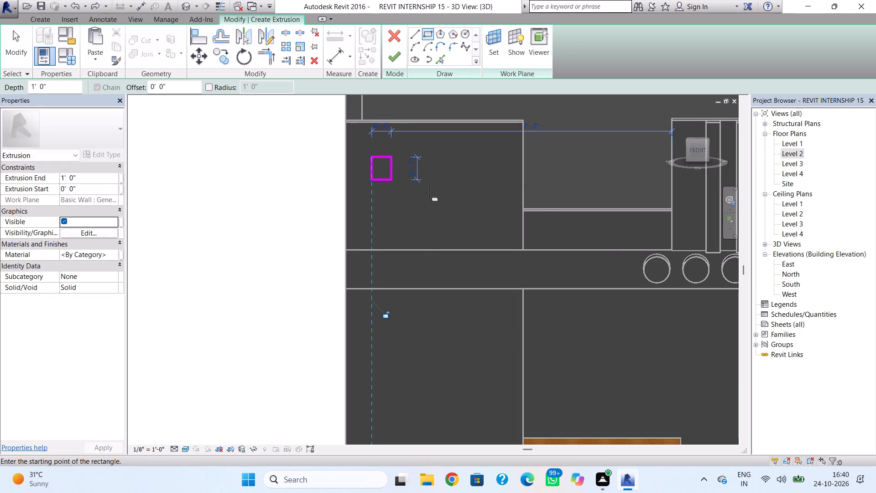
{"action": "key", "text": "Escape"}
{"action": "key", "text": "Escape"}
{"action": "key", "text": "Escape"}
Copy the small rectangle twice along the parapet block to make a level row of three evenly spaced rectangles.
{"action": "left_click_drag", "start_coordinate": [404, 154], "coordinate": [371, 192]}
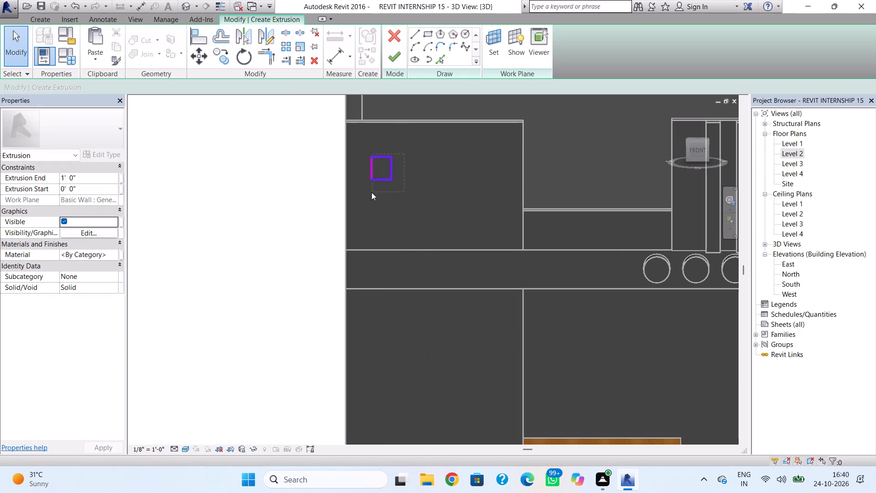
{"action": "left_click_drag", "start_coordinate": [371, 192], "coordinate": [368, 194]}
{"action": "key", "text": "ctrl+c"}
{"action": "key", "text": "ctrl+v"}
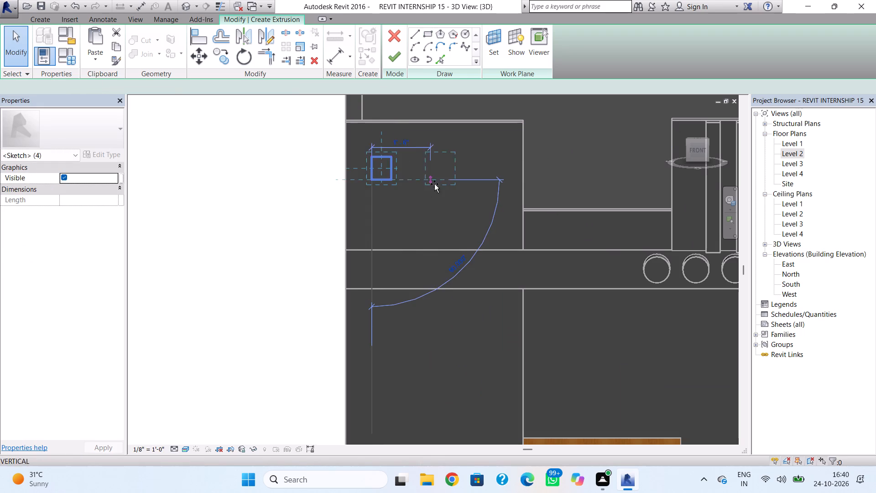
{"action": "left_click", "coordinate": [412, 179], "text": "ctrl"}
{"action": "key", "text": "ctrl+v"}
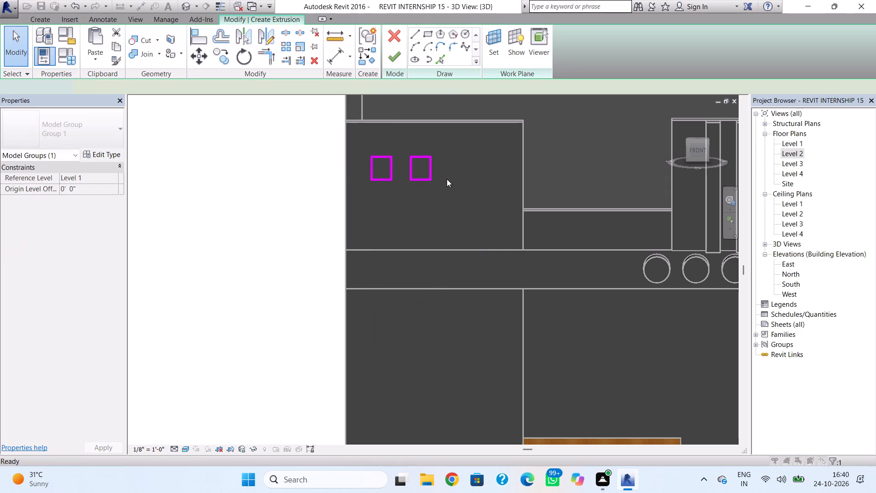
{"action": "left_click", "coordinate": [450, 178], "text": "ctrl"}
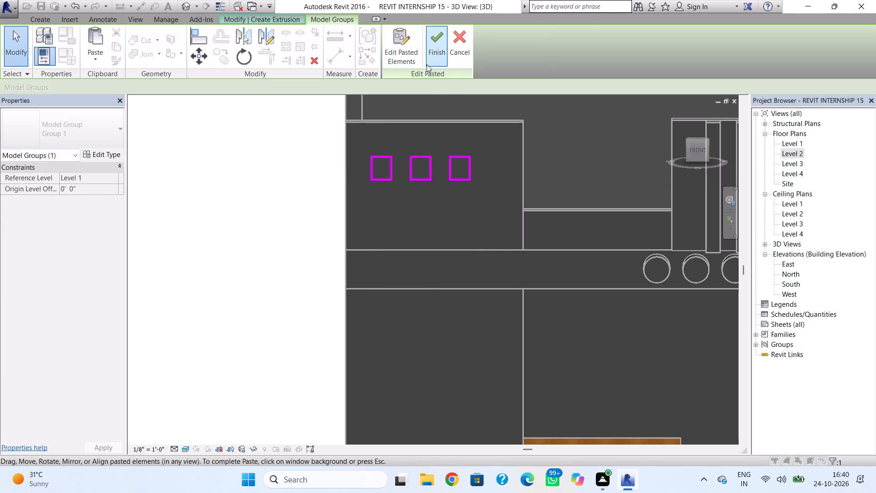
{"action": "left_click", "coordinate": [434, 43]}
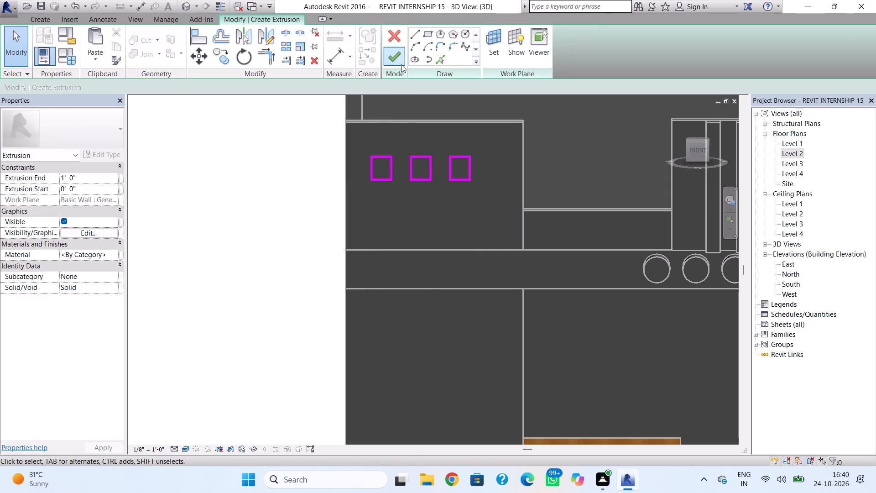
Finish the extrusion sketch and shorten the three blocks' projection to about 8 13/16".
{"action": "left_click", "coordinate": [398, 59]}
{"action": "right_click_drag", "start_coordinate": [402, 233], "coordinate": [506, 275], "text": "shift"}
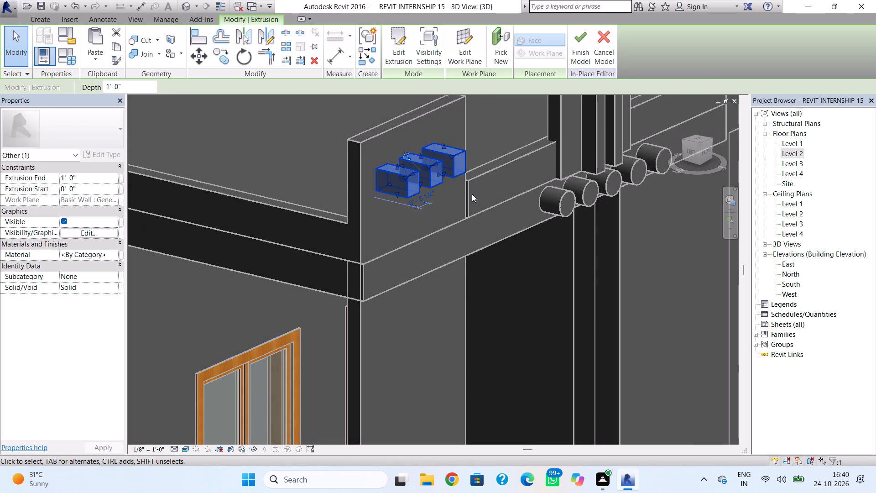
{"action": "left_click_drag", "start_coordinate": [440, 173], "coordinate": [429, 168]}
{"action": "left_click", "coordinate": [420, 227]}
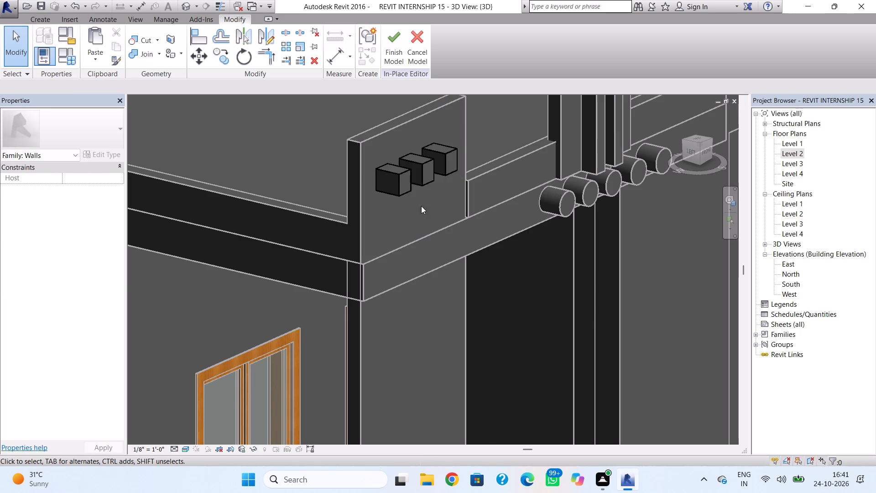
Adjust the three blocks' extrusion to end at about 5 9/16" and start about 1 1/2" behind the parapet face, and finish the in-place model.
{"action": "scroll", "coordinate": [423, 192], "scroll_direction": "up", "scroll_amount": 3}
{"action": "left_click", "coordinate": [422, 185]}
{"action": "scroll", "coordinate": [412, 148], "scroll_direction": "up", "scroll_amount": 3}
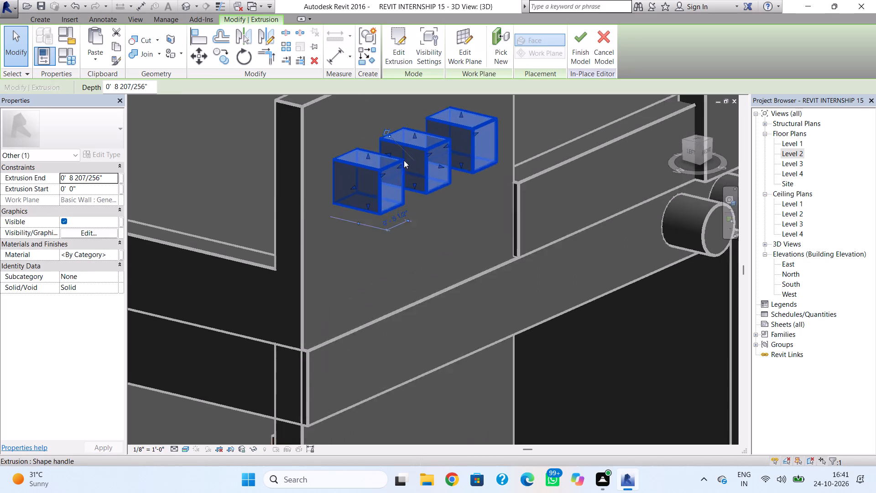
{"action": "scroll", "coordinate": [404, 160], "scroll_direction": "up", "scroll_amount": 1}
{"action": "middle_click_drag", "start_coordinate": [409, 188], "coordinate": [416, 240]}
{"action": "left_click_drag", "start_coordinate": [393, 205], "coordinate": [387, 198]}
{"action": "left_click_drag", "start_coordinate": [458, 215], "coordinate": [435, 205]}
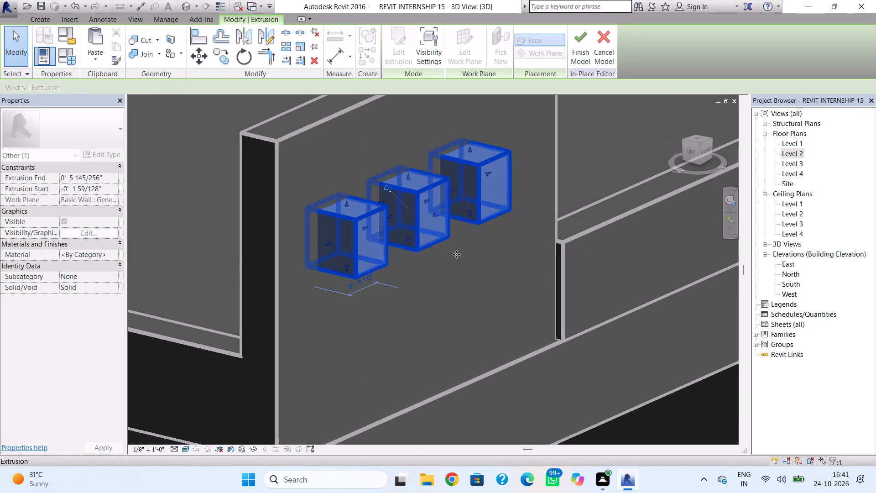
{"action": "left_click", "coordinate": [462, 274]}
{"action": "left_click", "coordinate": [391, 32]}
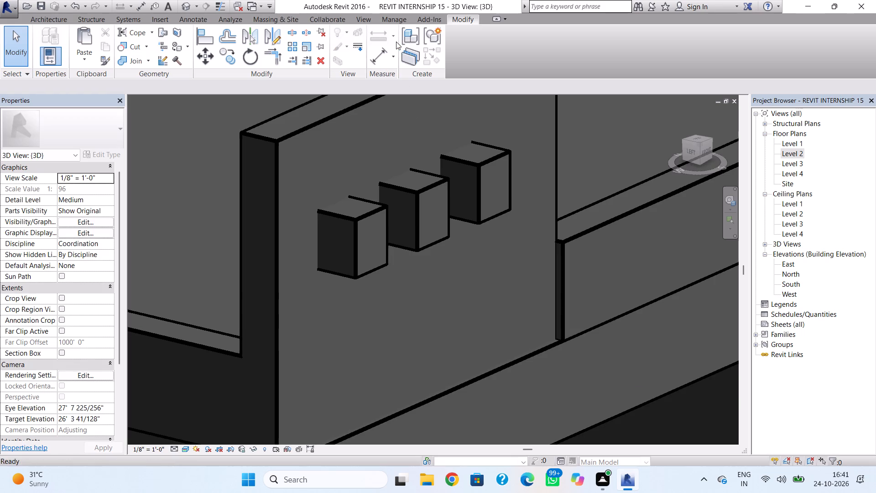
Examine the row of three blocks on the parapet and the whole front facade from several angles.
{"action": "scroll", "coordinate": [534, 271], "scroll_direction": "down", "scroll_amount": 16}
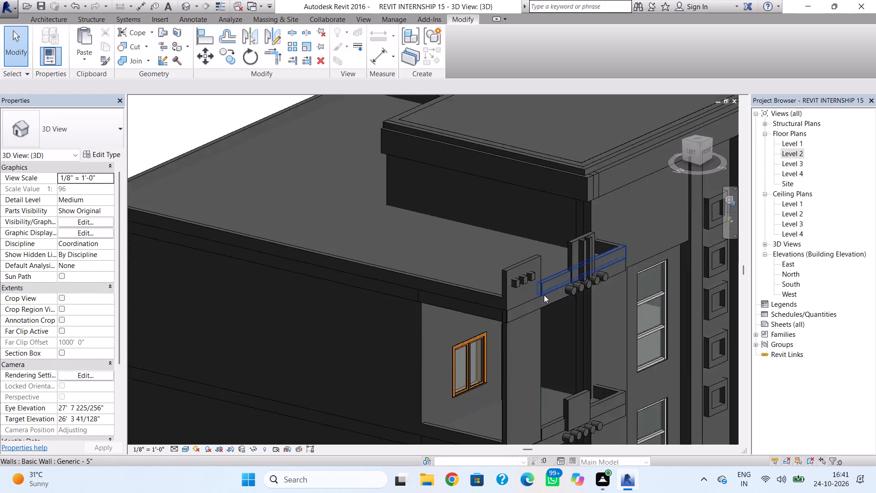
{"action": "scroll", "coordinate": [544, 295], "scroll_direction": "down", "scroll_amount": 4}
{"action": "right_click_drag", "start_coordinate": [547, 294], "coordinate": [472, 274], "text": "shift"}
{"action": "scroll", "coordinate": [536, 306], "scroll_direction": "down", "scroll_amount": 2}
{"action": "middle_click_drag", "start_coordinate": [541, 308], "coordinate": [497, 263]}
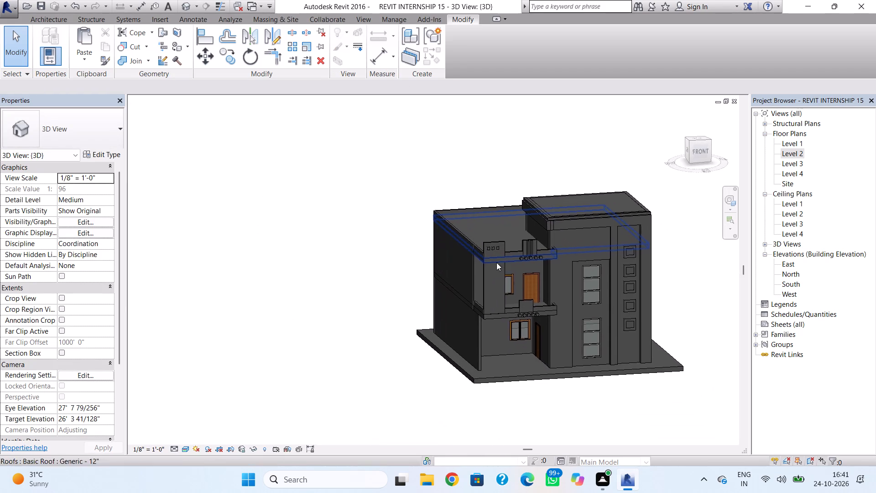
{"action": "right_click_drag", "start_coordinate": [607, 308], "coordinate": [582, 311], "text": "shift"}
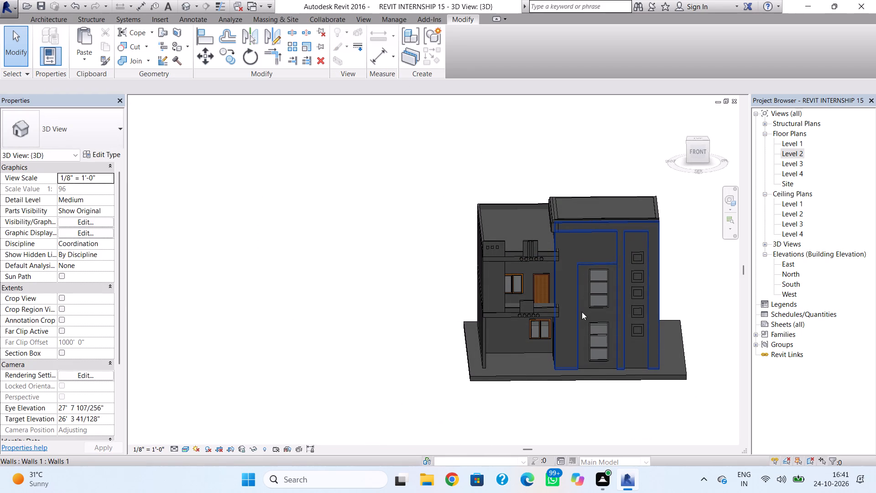
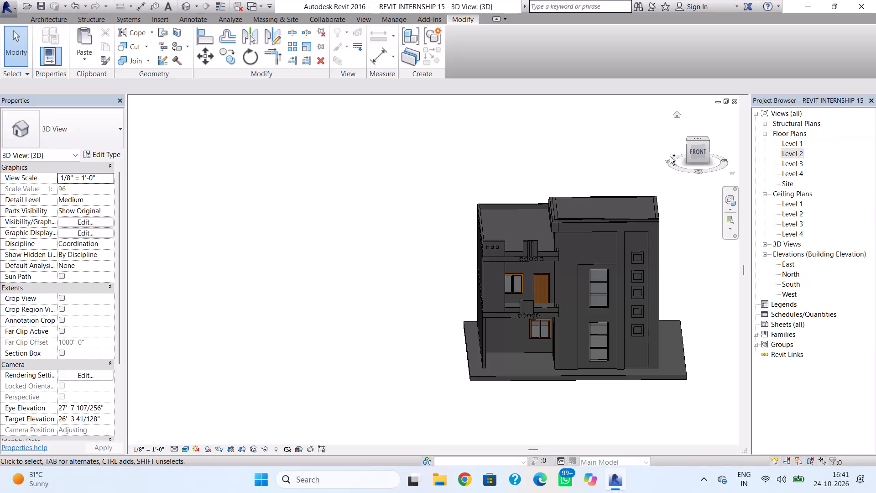
Print the 3D view of the building with Microsoft Print to PDF, saving it on the Desktop as REVIT INTERNSHIP 15.
{"action": "key", "text": "ctrl+p"}
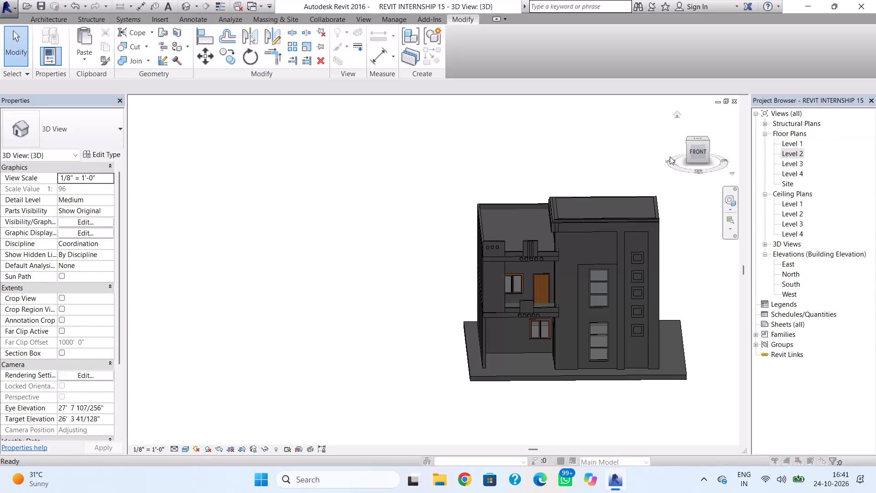
{"action": "left_click", "coordinate": [468, 365]}
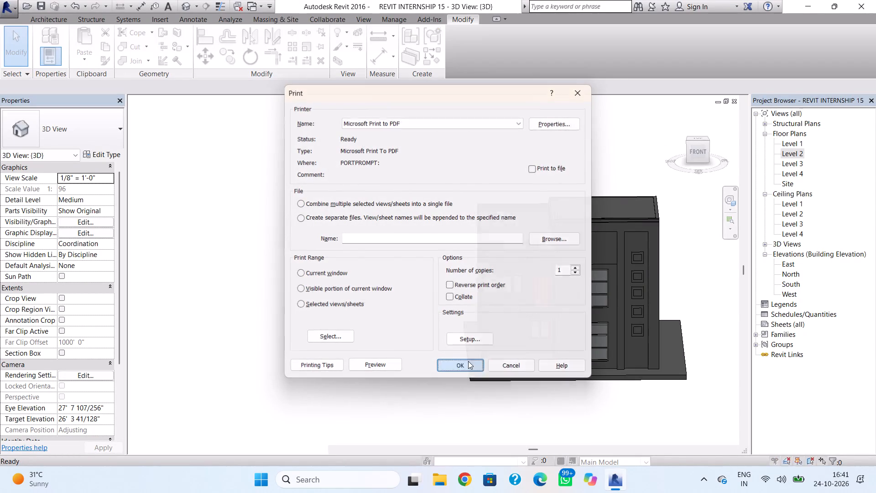
{"action": "left_click", "coordinate": [519, 264]}
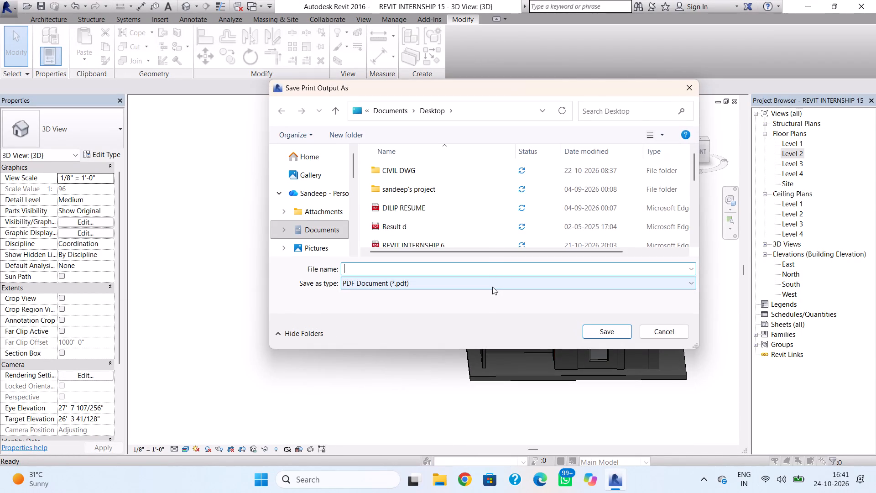
{"action": "type", "text": "REVU"}
{"action": "key", "text": "BackSpace"}
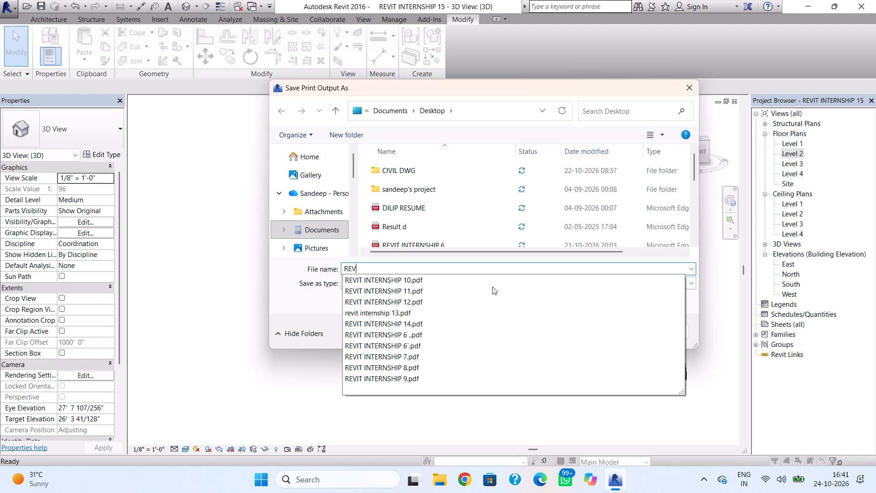
{"action": "type", "text": "IT INTER"}
{"action": "type", "text": "NSHIP"}
{"action": "key", "text": "space"}
{"action": "key", "text": "1"}
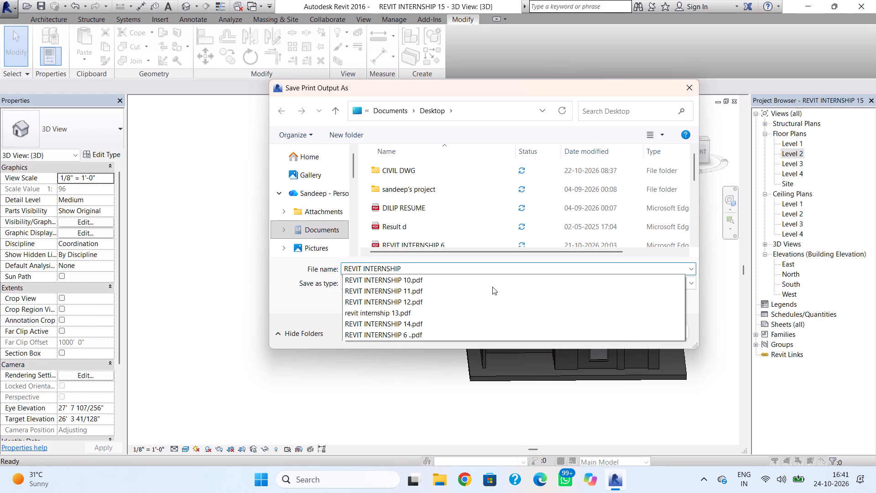
{"action": "key", "text": "5"}
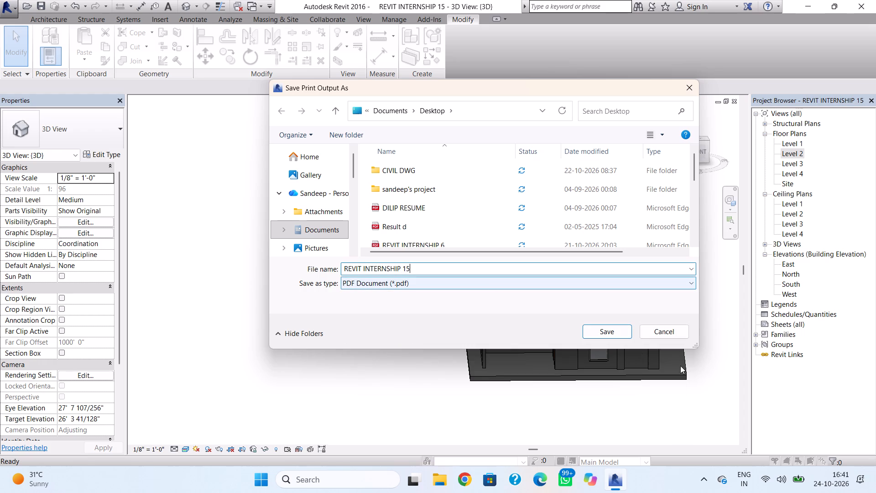
{"action": "left_click", "coordinate": [609, 331]}
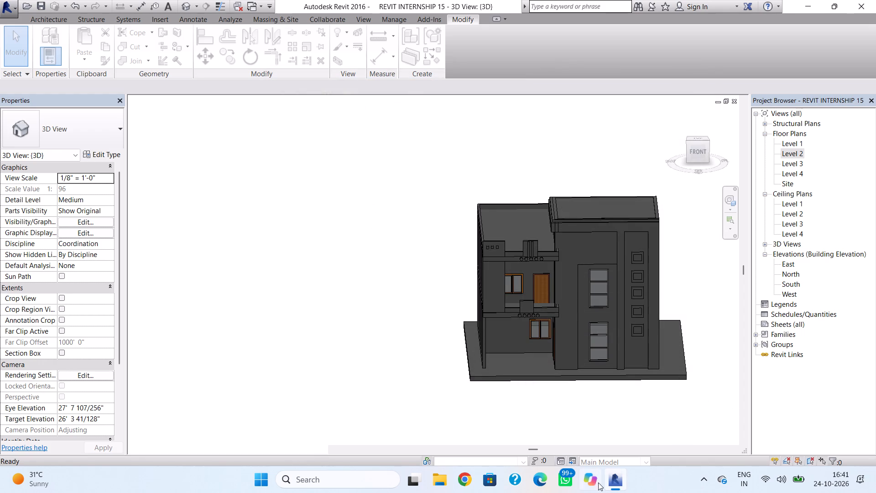
Close Revit.
{"action": "left_click", "coordinate": [861, 4]}
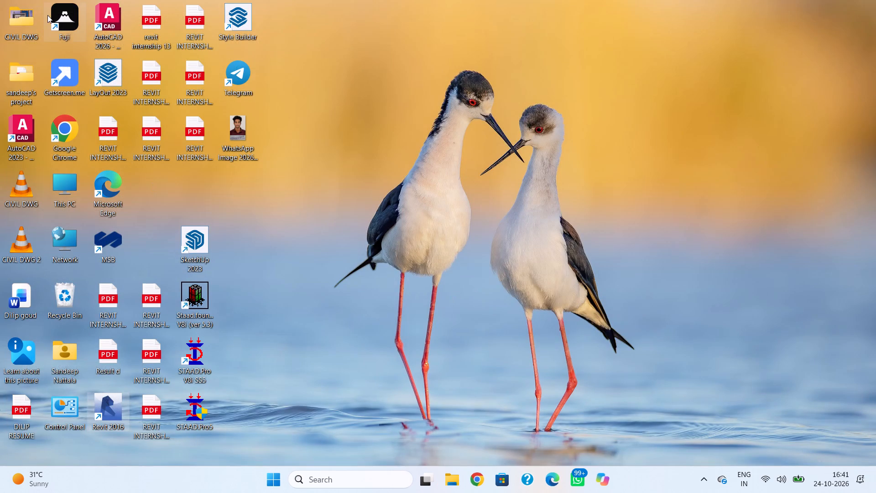
Launch the Fuji app from the desktop.
{"action": "left_click", "coordinate": [56, 16]}
{"action": "left_click", "coordinate": [63, 24]}
{"action": "double_click", "coordinate": [63, 25]}
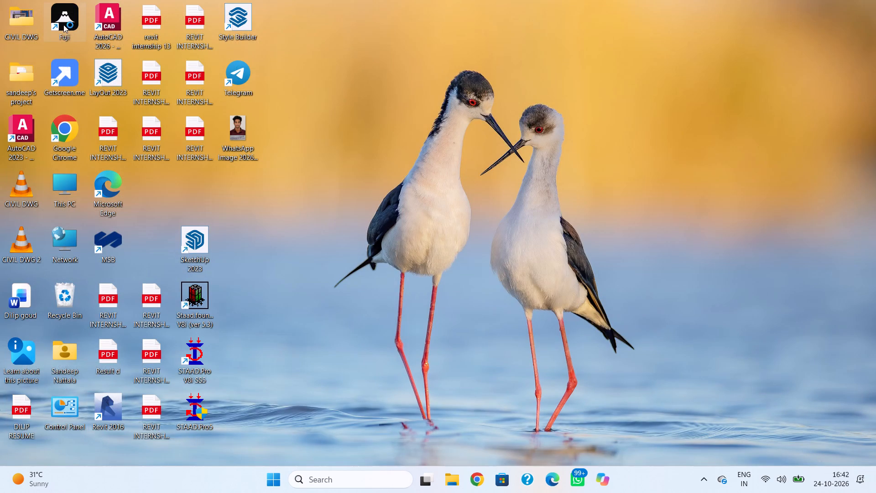